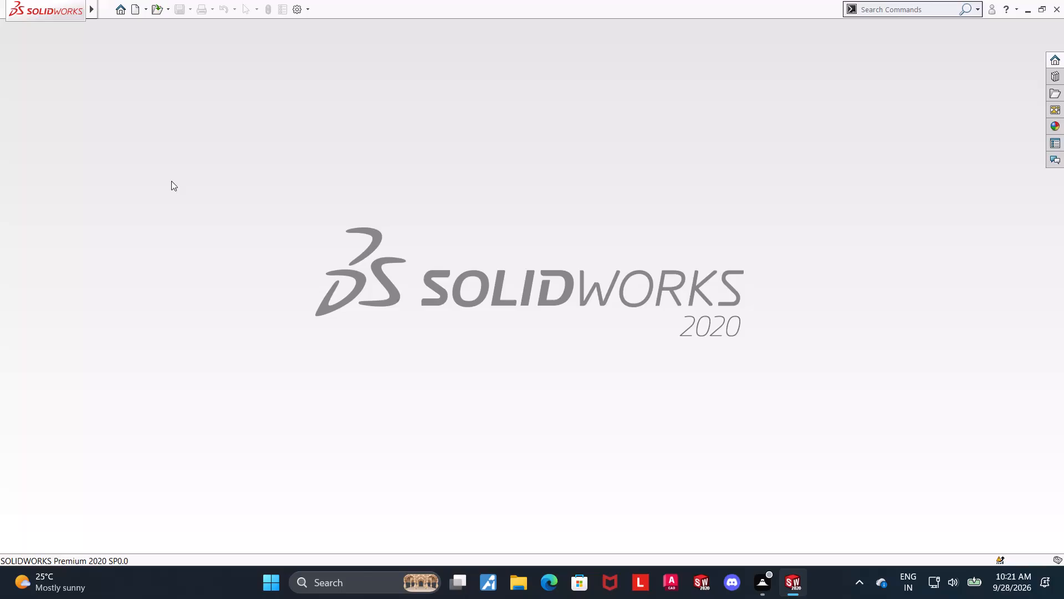
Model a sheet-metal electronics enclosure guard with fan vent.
Create a new part document.
left_click(134, 8)
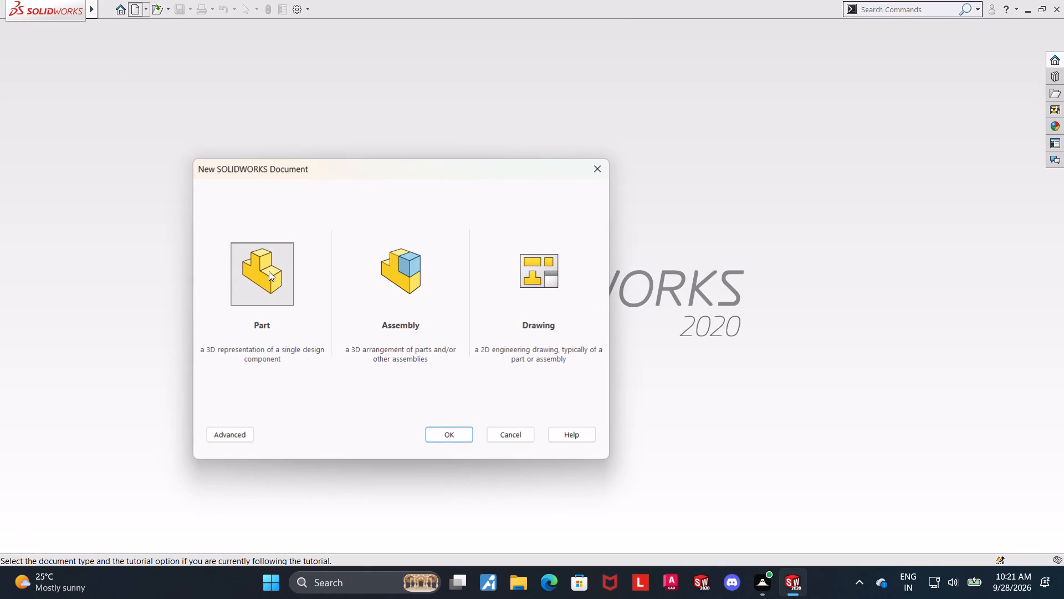
double_click(269, 271)
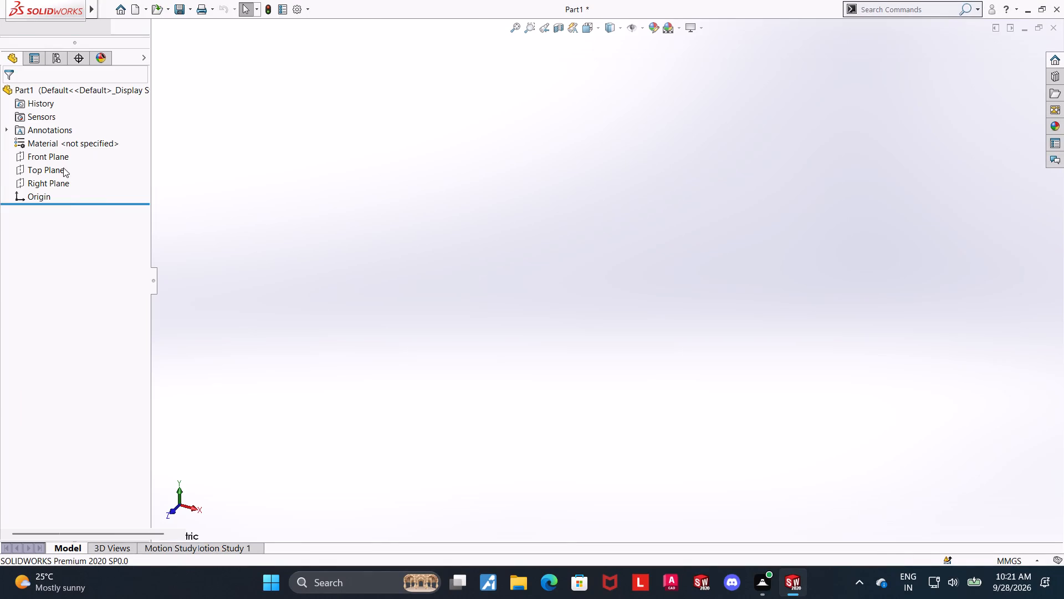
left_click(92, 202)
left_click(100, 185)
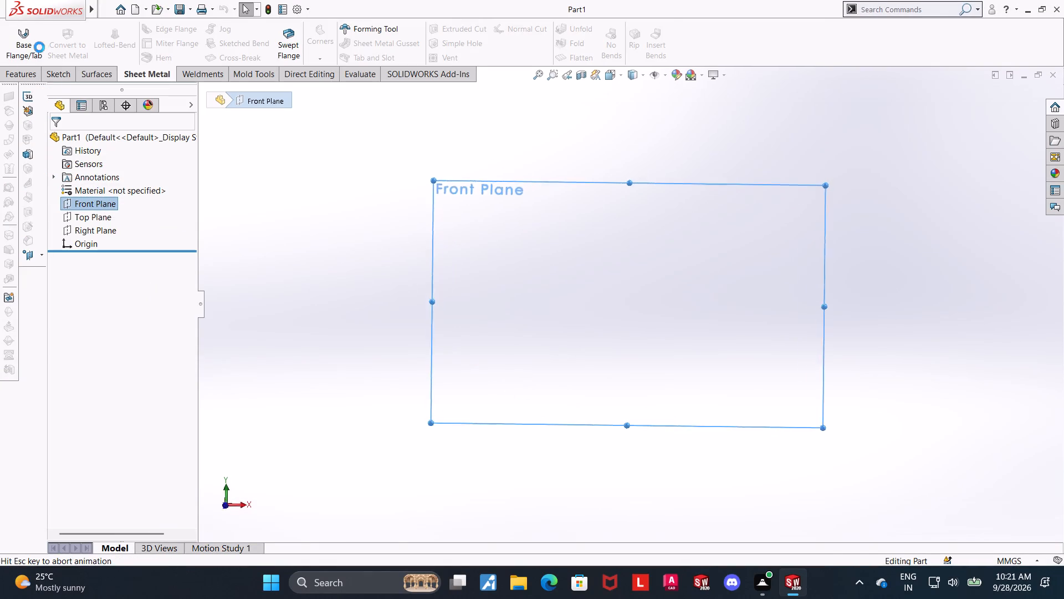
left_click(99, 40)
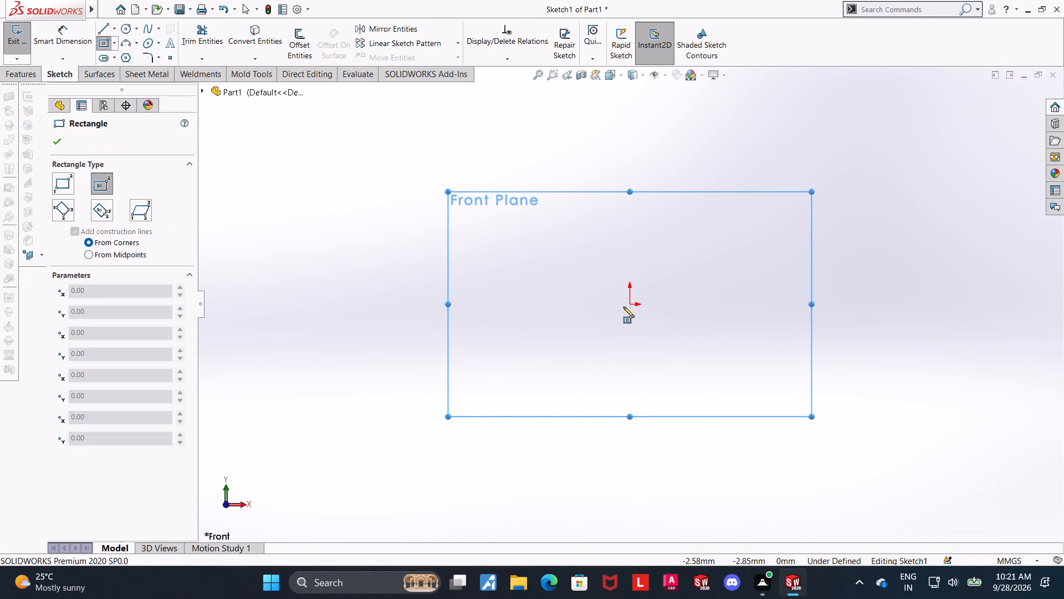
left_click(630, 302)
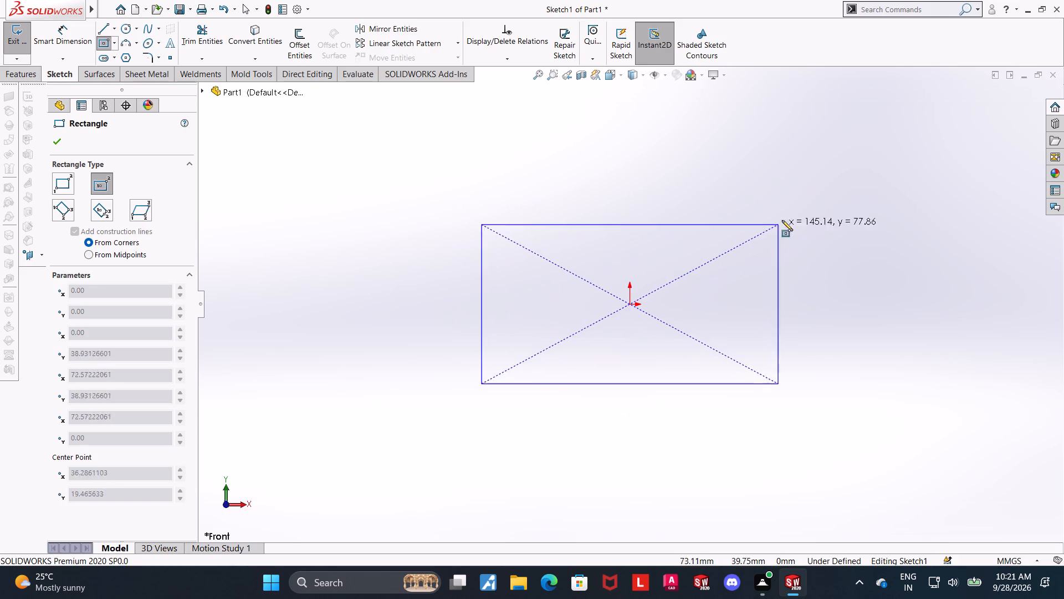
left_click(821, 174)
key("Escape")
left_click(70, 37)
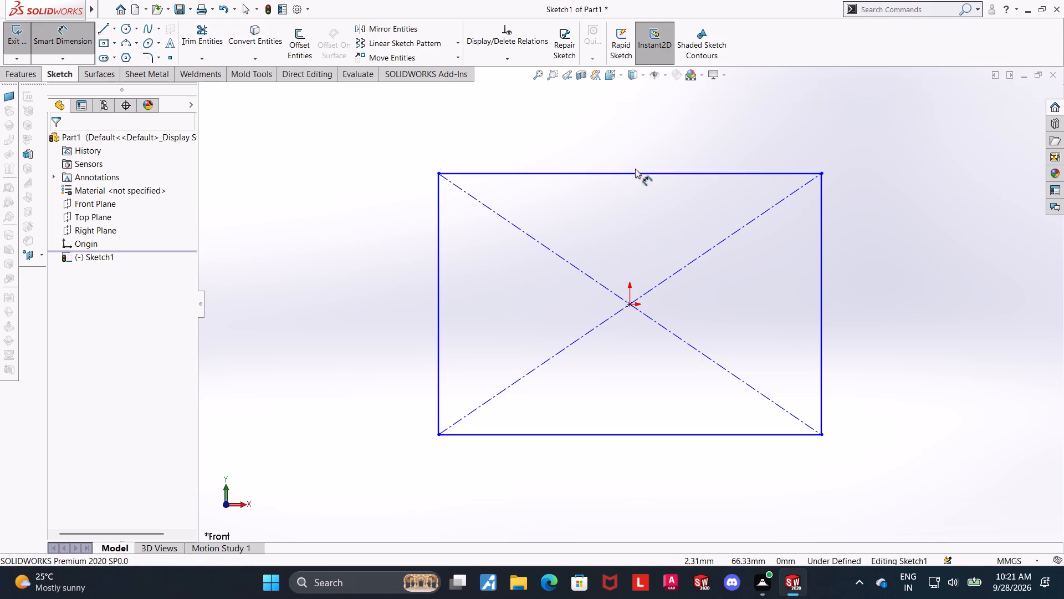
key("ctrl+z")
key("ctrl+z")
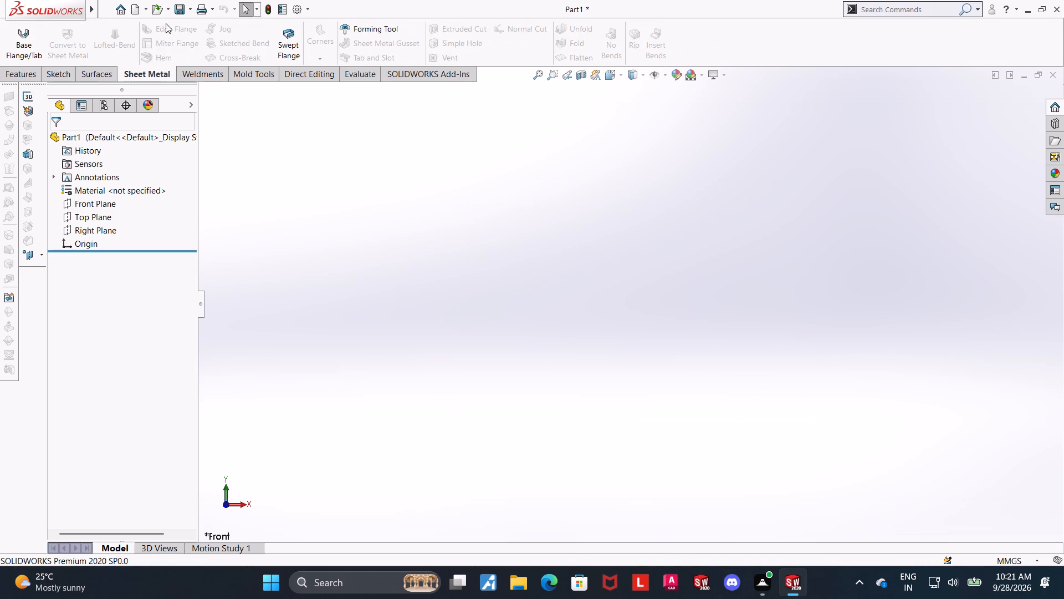
Sketch a three-line open profile on the Front Plane: an about 127 mm horizontal base from the origin, a vertical wall, and a short inward lip.
left_click(86, 208)
left_click(100, 190)
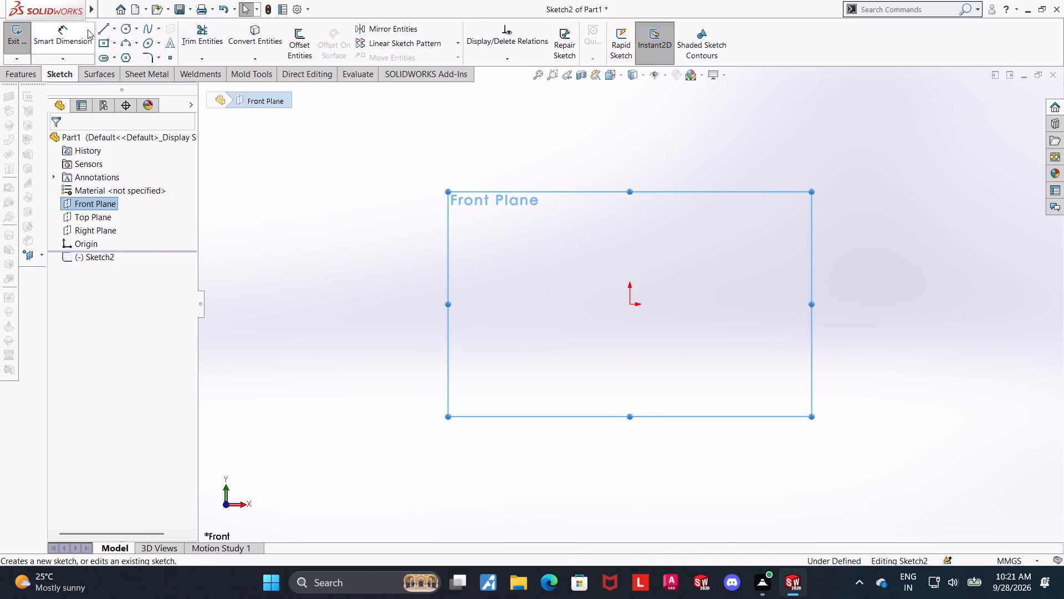
left_click(102, 31)
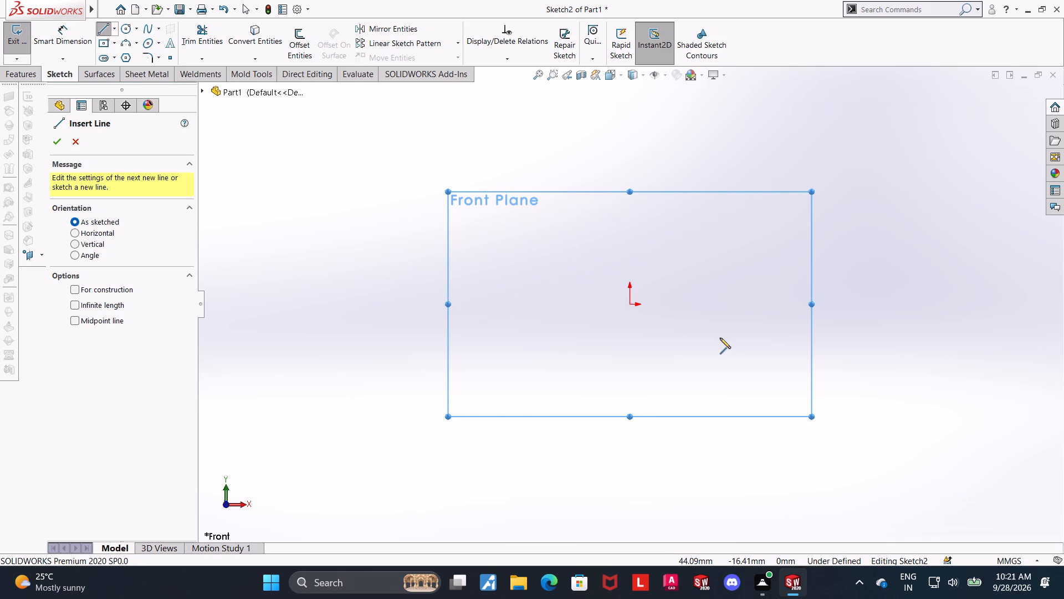
left_click(632, 305)
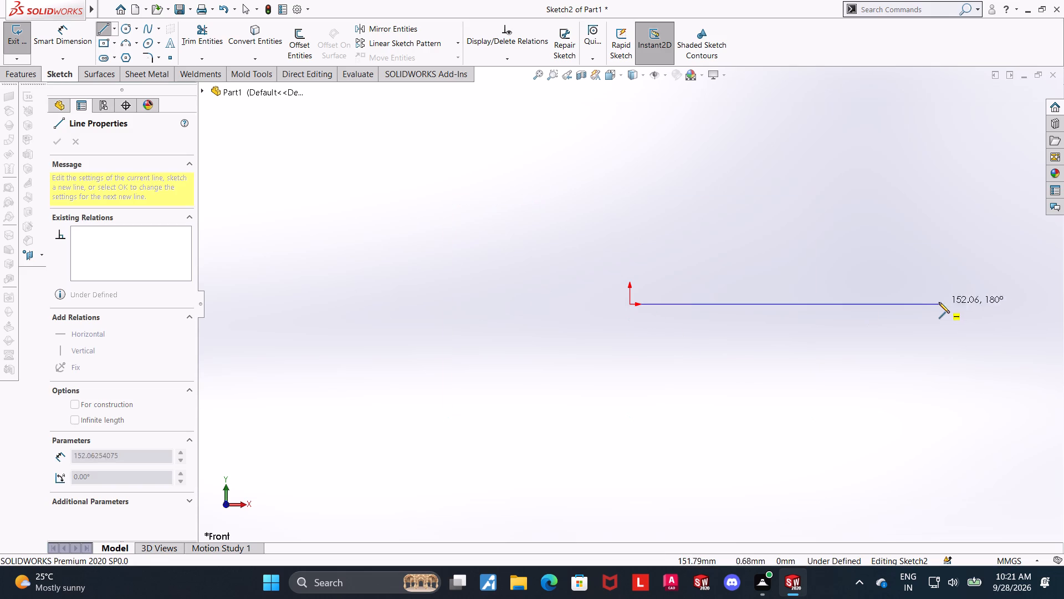
left_click(889, 303)
left_click(887, 136)
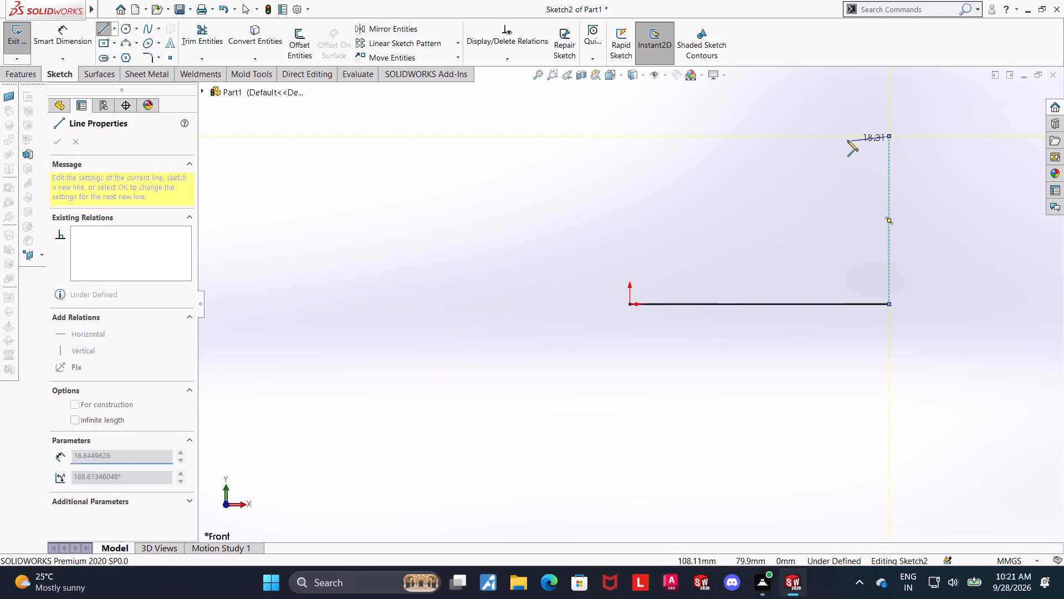
left_click(816, 136)
key("Escape")
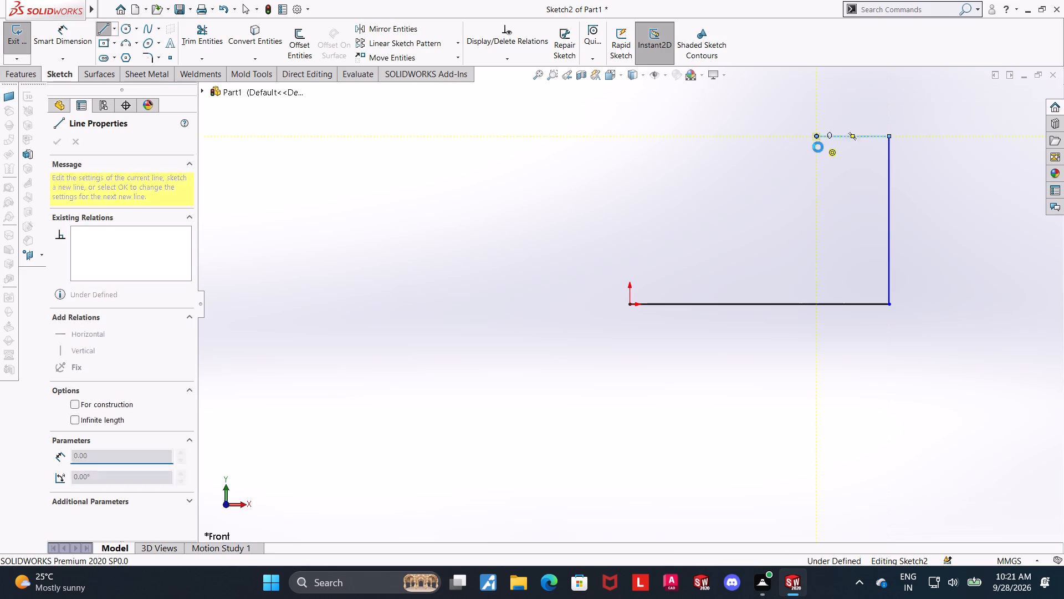
key("Escape")
Draw a vertical centerline upward from the origin, shorter than the profile's wall.
left_click(116, 29)
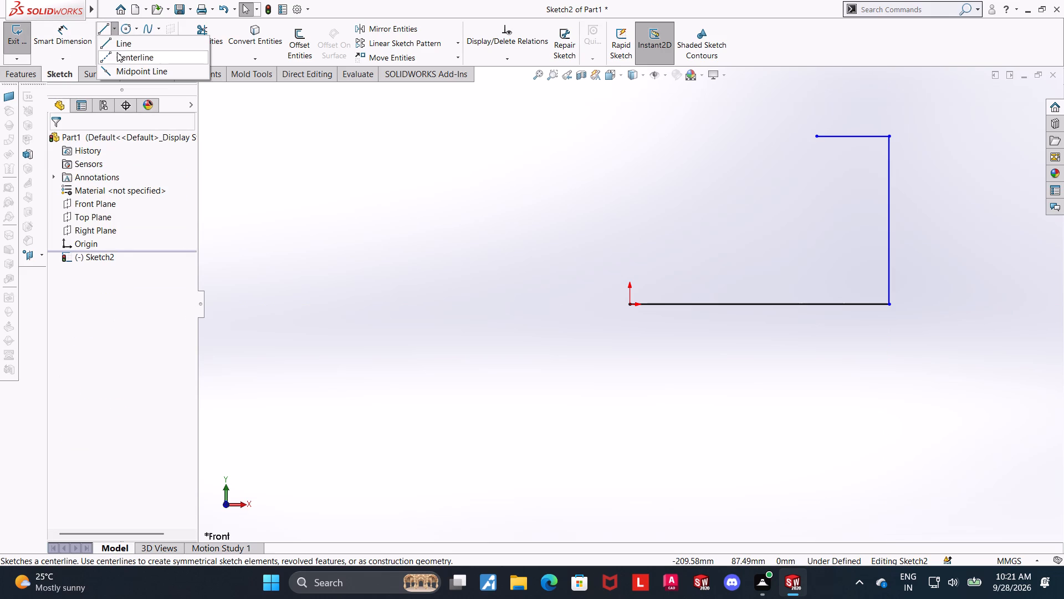
left_click(131, 57)
left_click(631, 304)
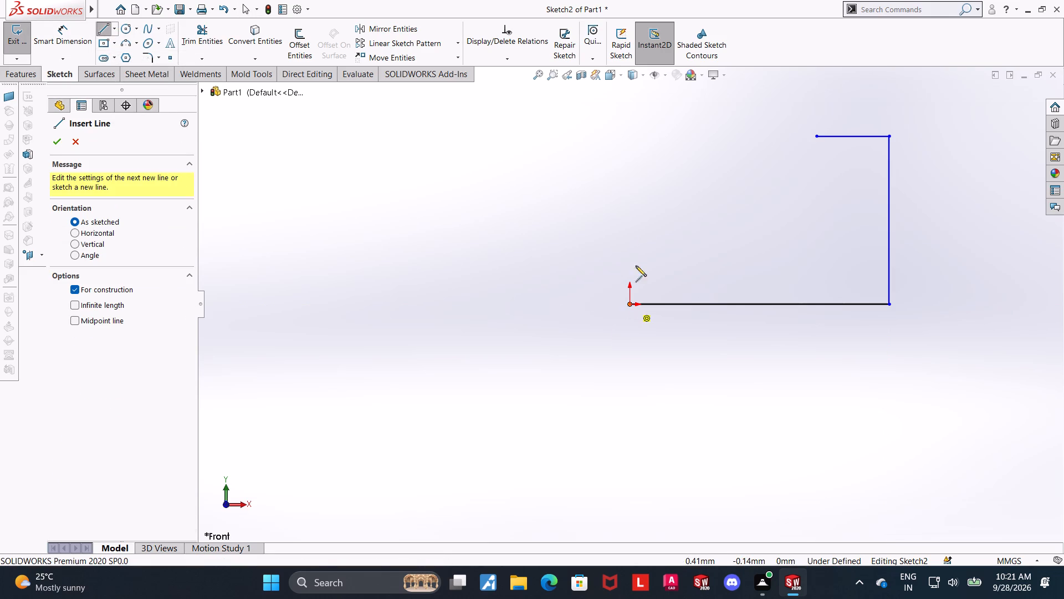
left_click(630, 191)
key("Escape")
key("Escape")
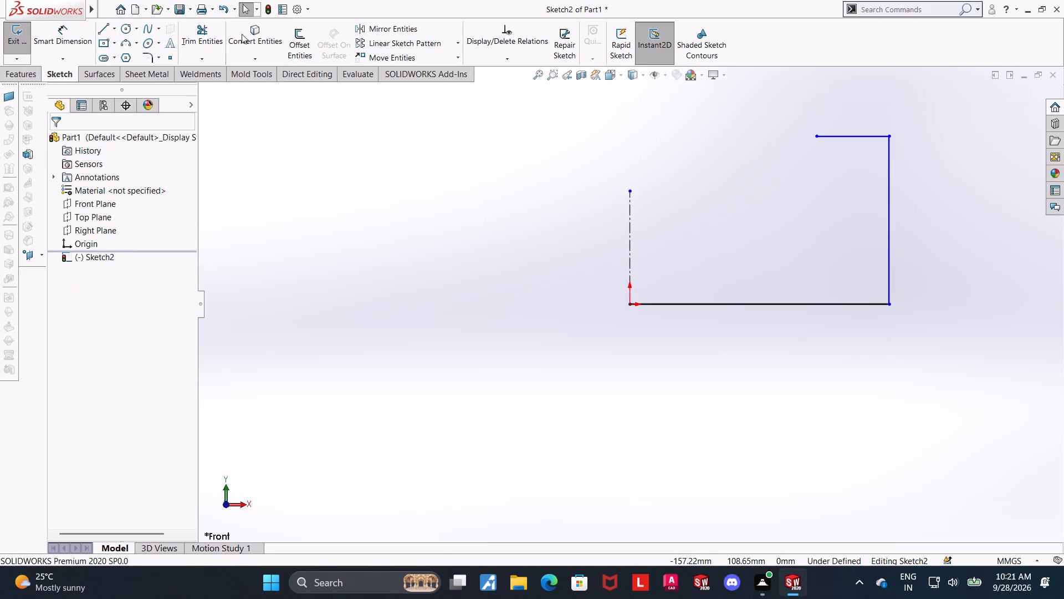
Mirror the base, wall and lip lines about the vertical centerline, keeping the originals.
left_click(362, 29)
left_click_drag(964, 122, 745, 333)
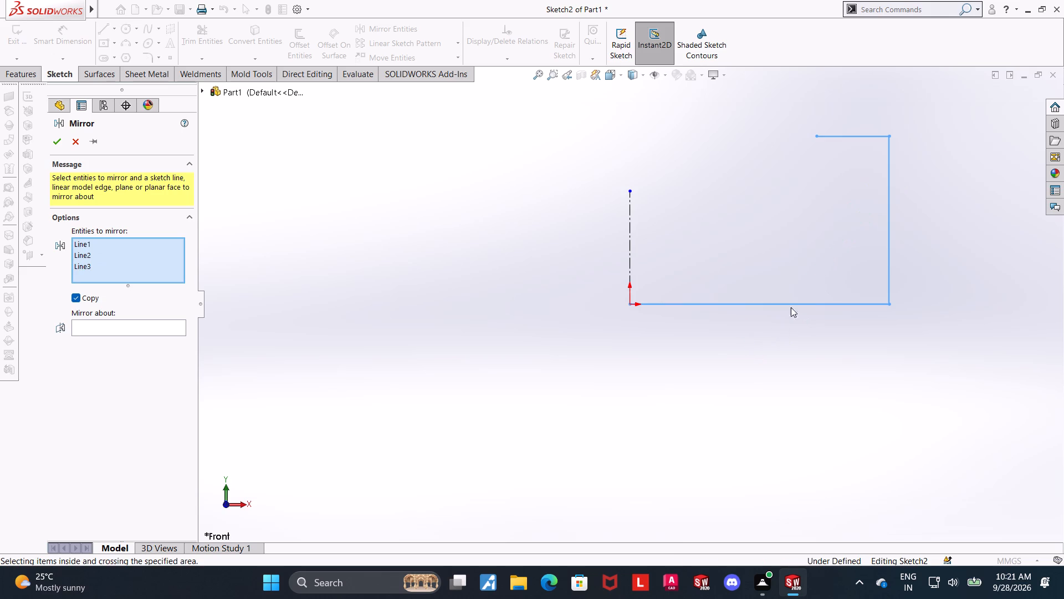
left_click(99, 326)
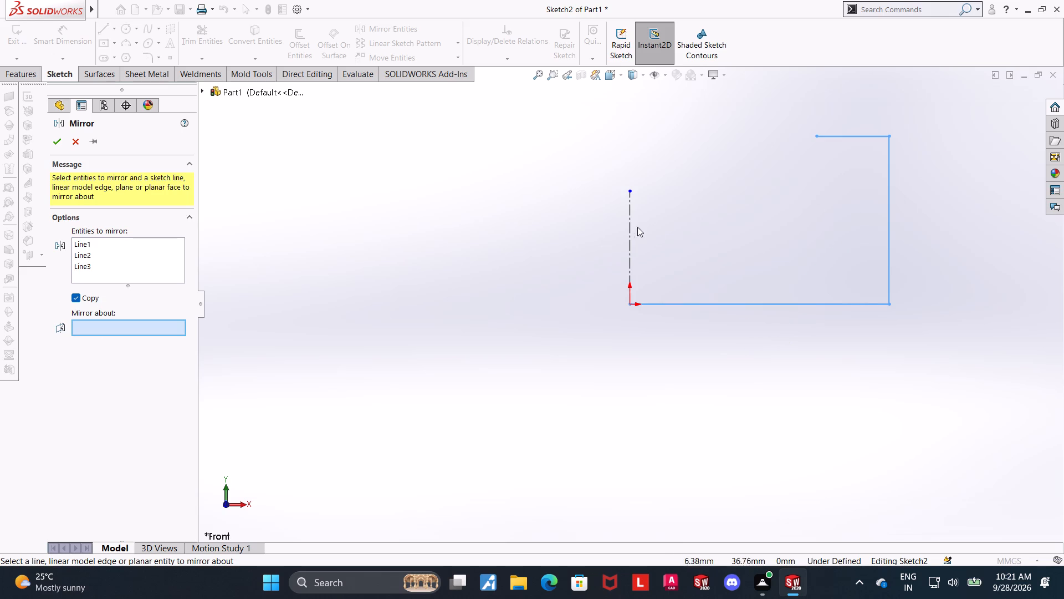
left_click(631, 225)
left_click(53, 139)
Dimension the full length of the profile's horizontal base line as 150 mm.
left_click(73, 23)
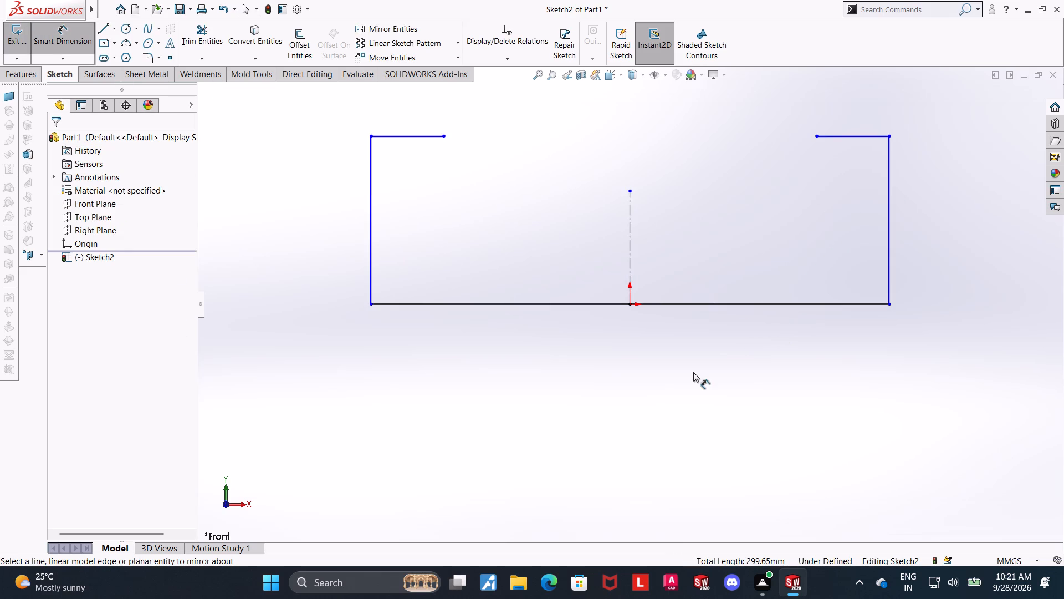
double_click(676, 303)
left_click(648, 369)
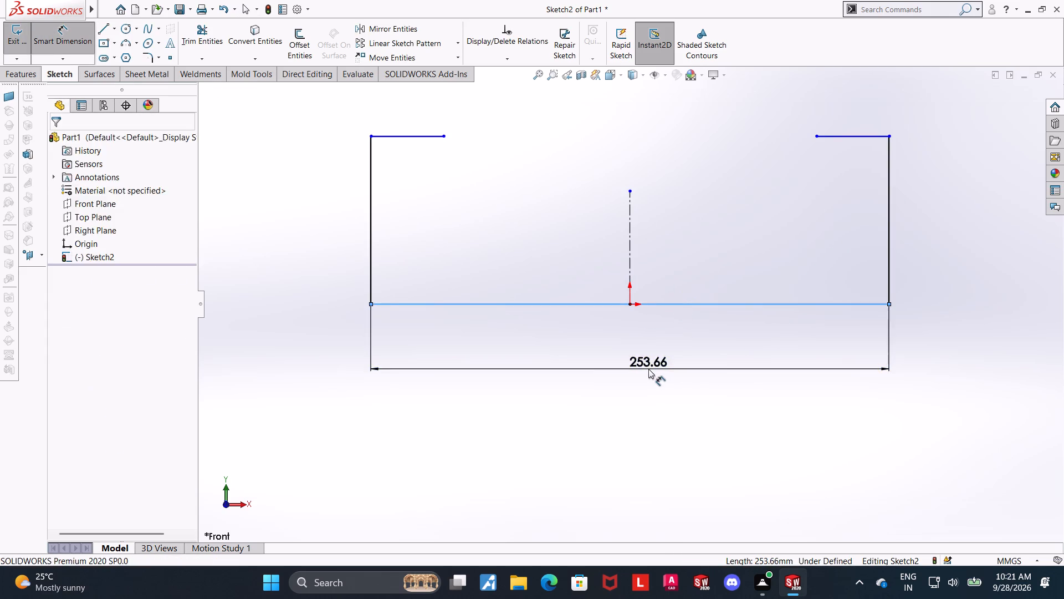
type("150")
key("Return")
key("Escape")
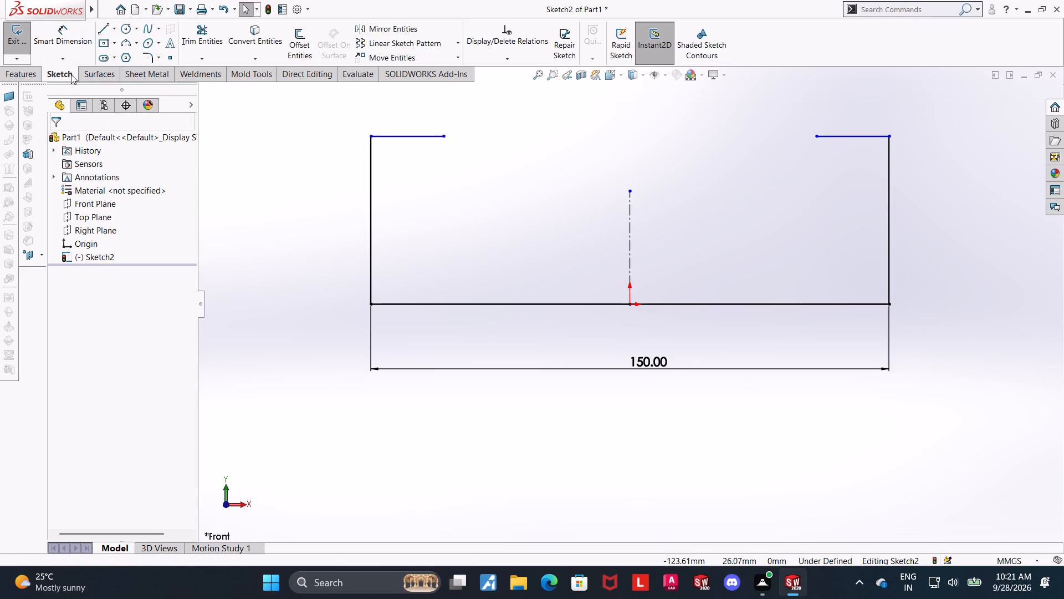
Dimension the height of the mirrored vertical wall line as 90 mm.
left_click(67, 43)
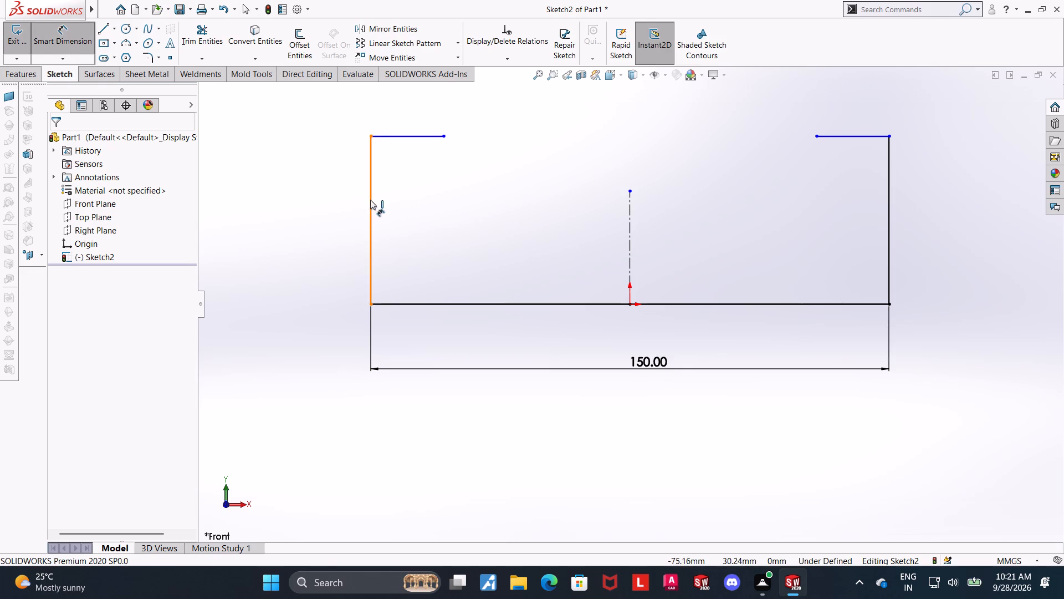
left_click(370, 200)
left_click(257, 212)
type("80")
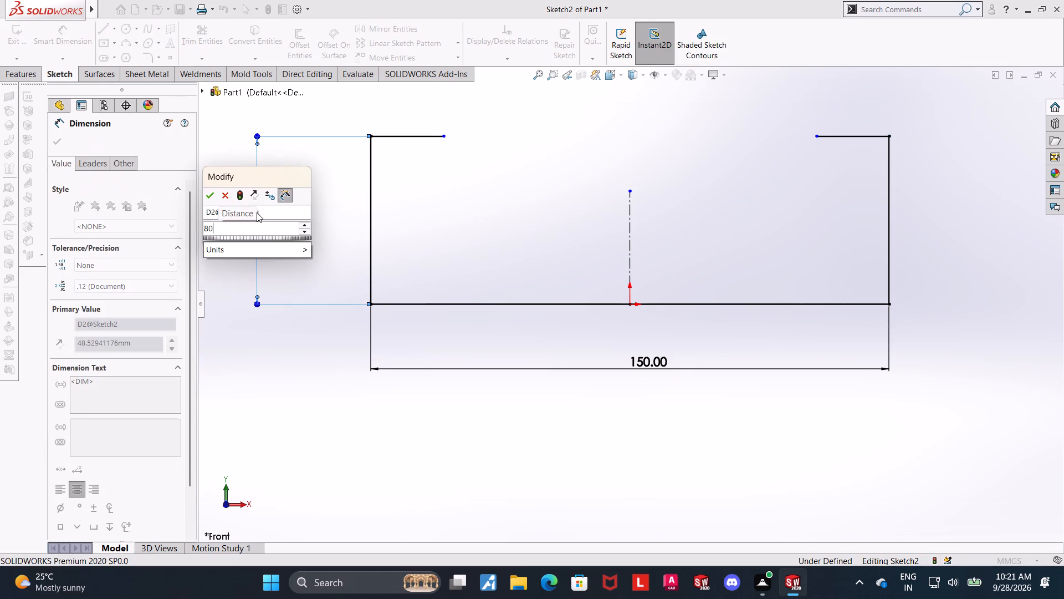
key("BackSpace")
key("BackSpace")
type("90")
key("Return")
key("Escape")
Dimension the short inward lip on the originally drawn side as 12 mm and exit the sketch.
scroll(525, 280, "up", 6)
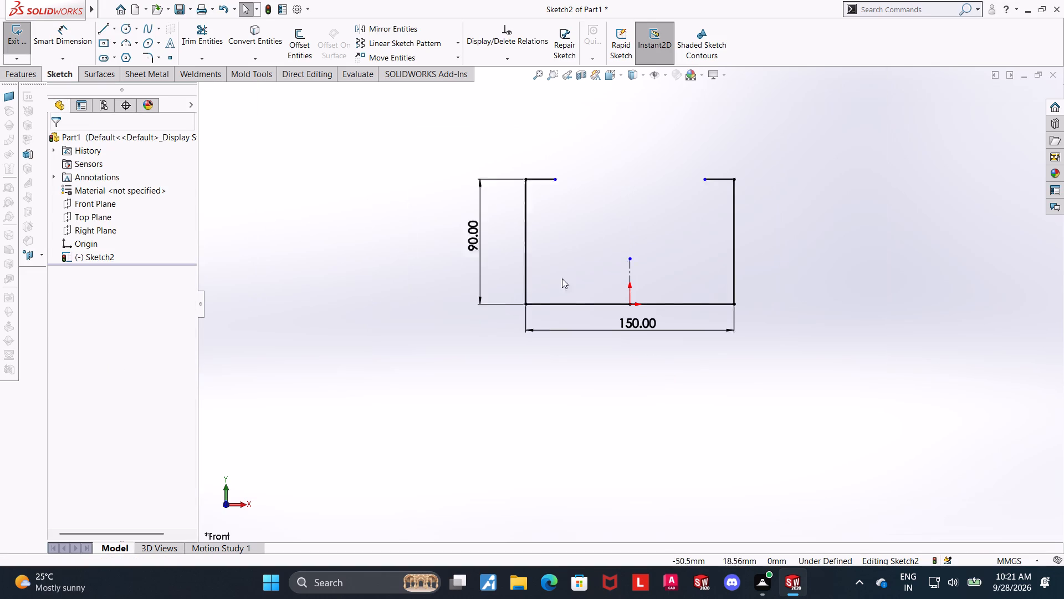
scroll(691, 186, "down", 3)
left_click(57, 41)
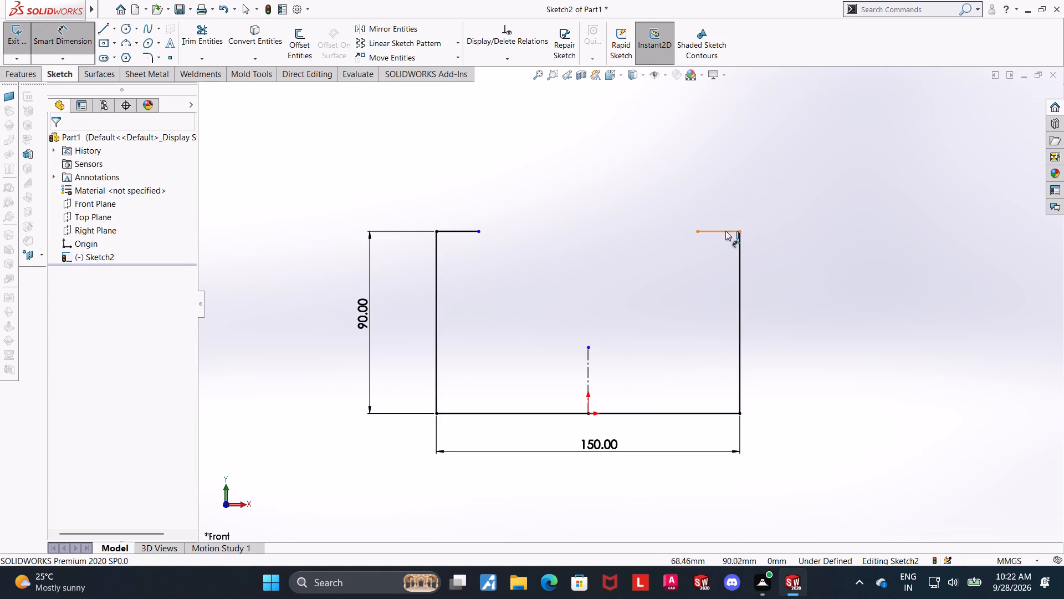
left_click(725, 230)
left_click(723, 196)
type("12")
key("Return")
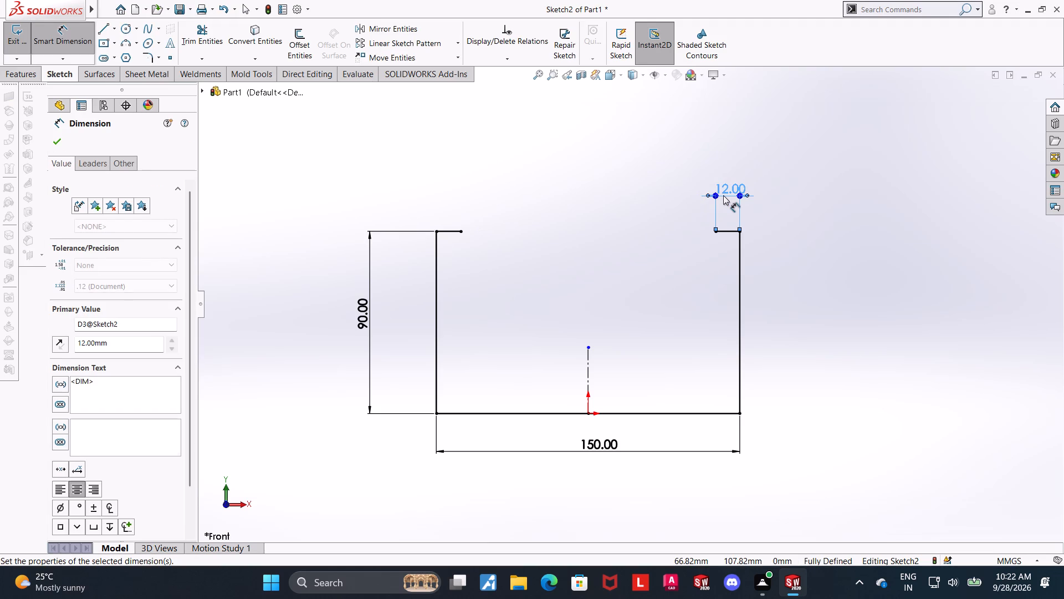
key("Escape")
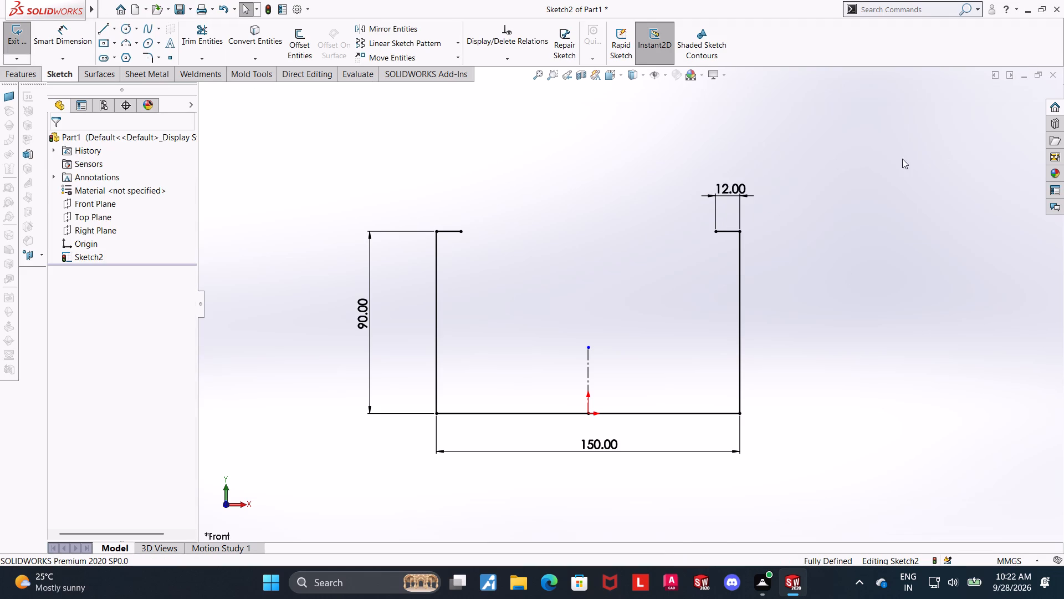
left_click(18, 29)
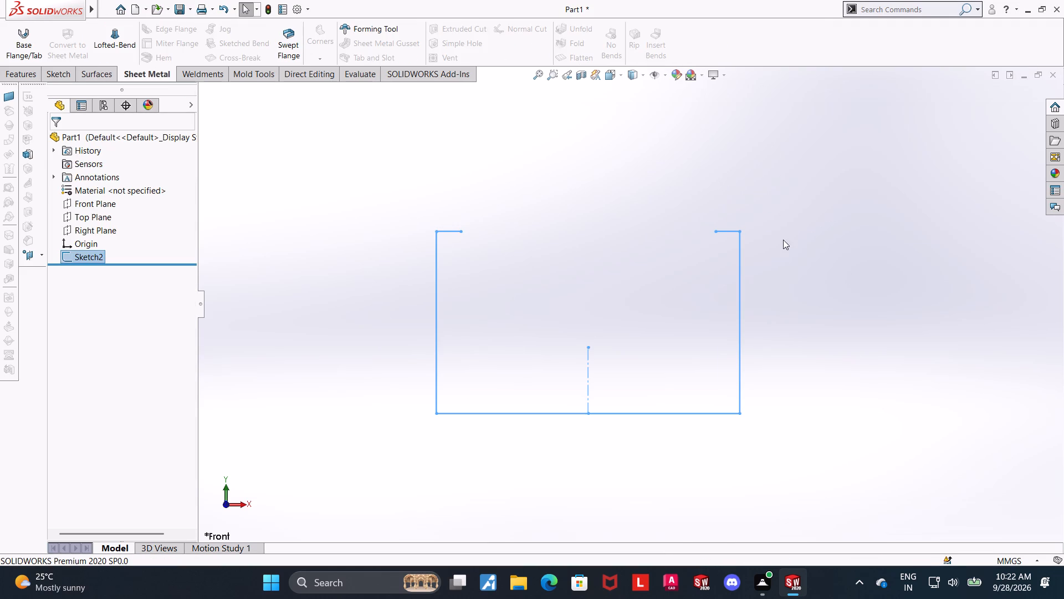
Start a Base Flange from the open profile sketch and set its Direction 1 end condition to Mid Plane.
scroll(783, 240, "up", 1)
left_click(31, 43)
middle_click_drag(893, 237, 873, 245)
left_click(88, 230)
left_click(95, 209)
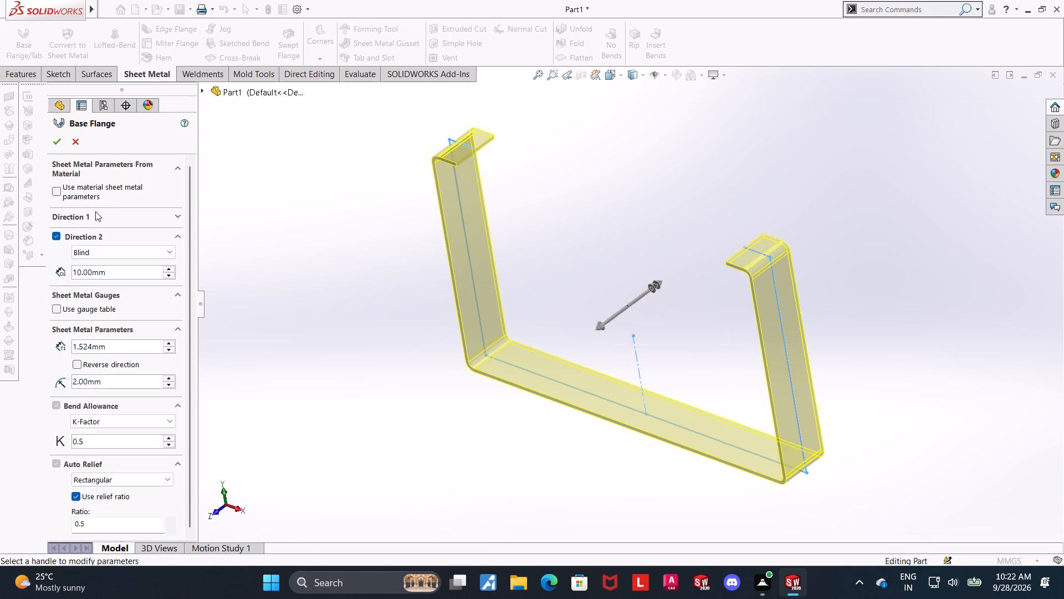
left_click(95, 213)
left_click(96, 238)
left_click(105, 287)
Set the base flange's Direction 1 depth to 100 mm.
middle_click_drag(334, 249, 337, 243)
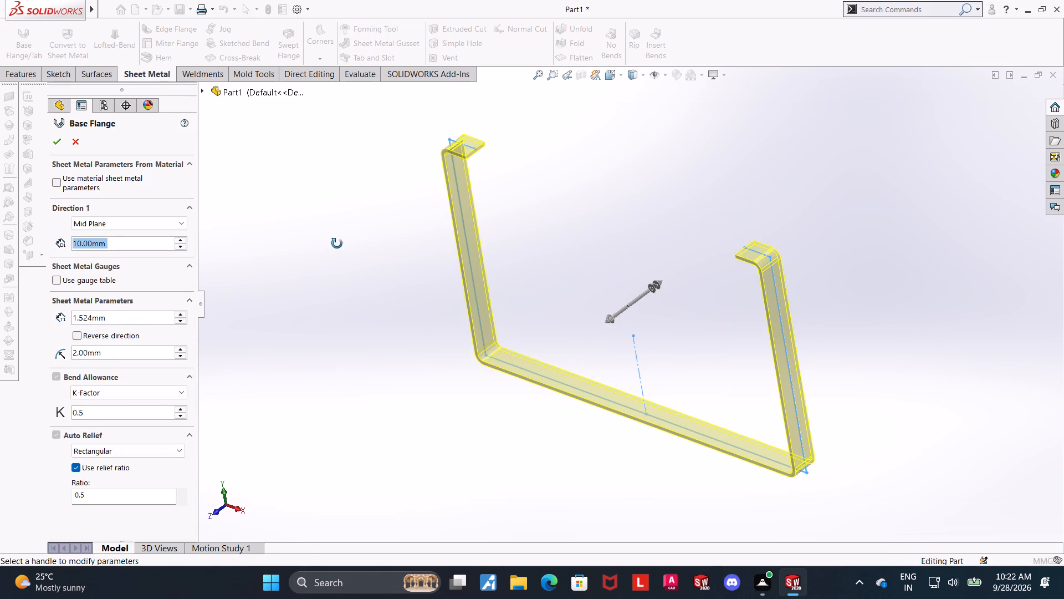
middle_click_drag(337, 243, 342, 233)
scroll(939, 405, "up", 3)
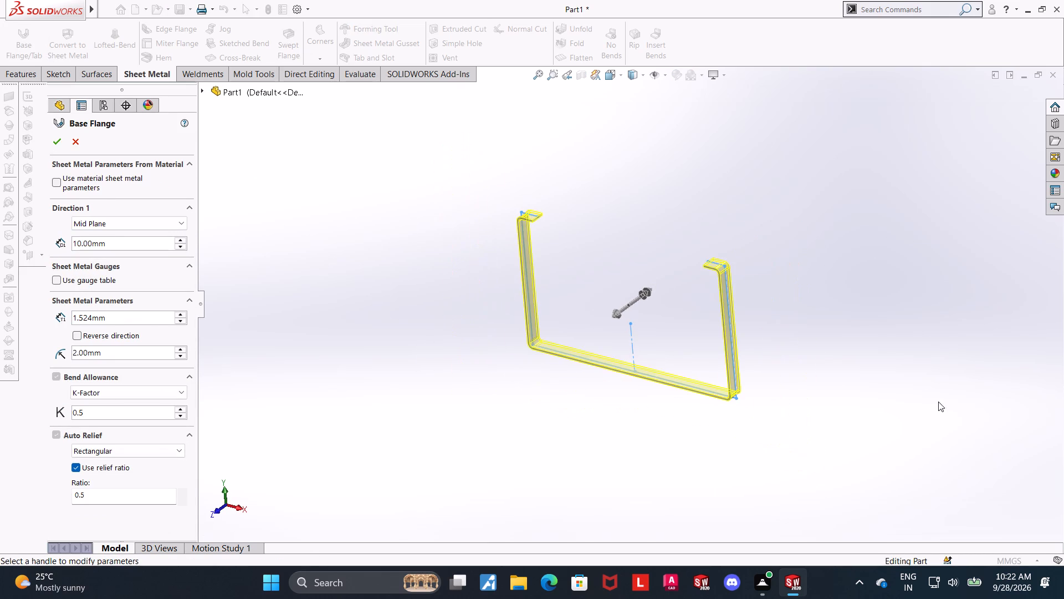
middle_click_drag(816, 361, 784, 388)
scroll(773, 351, "down", 3)
scroll(776, 377, "up", 1)
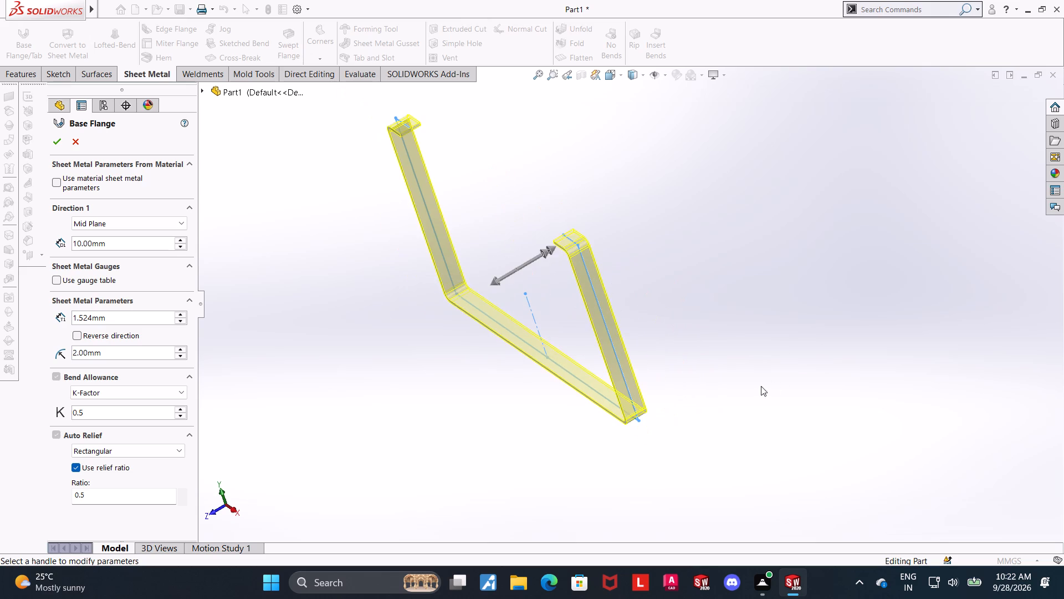
middle_click_drag(744, 431, 765, 419)
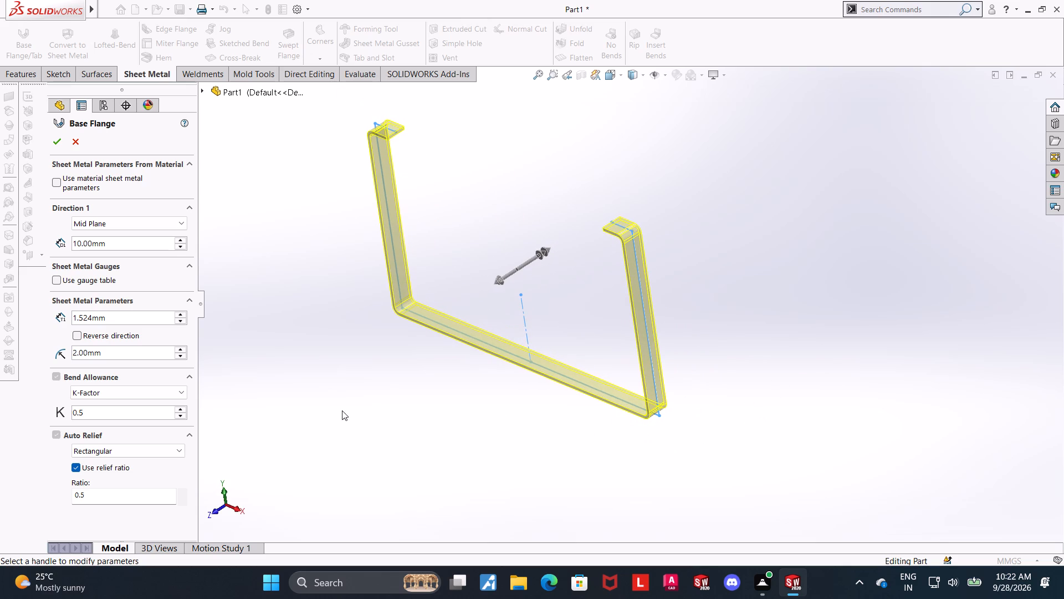
left_click(115, 245)
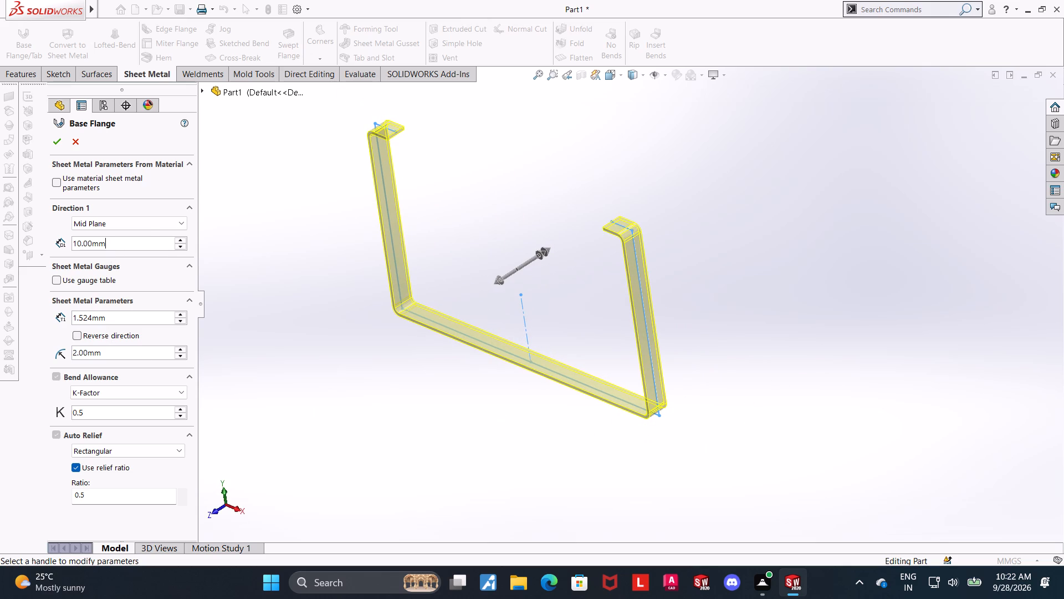
left_click_drag(124, 242, 10, 234)
type("100")
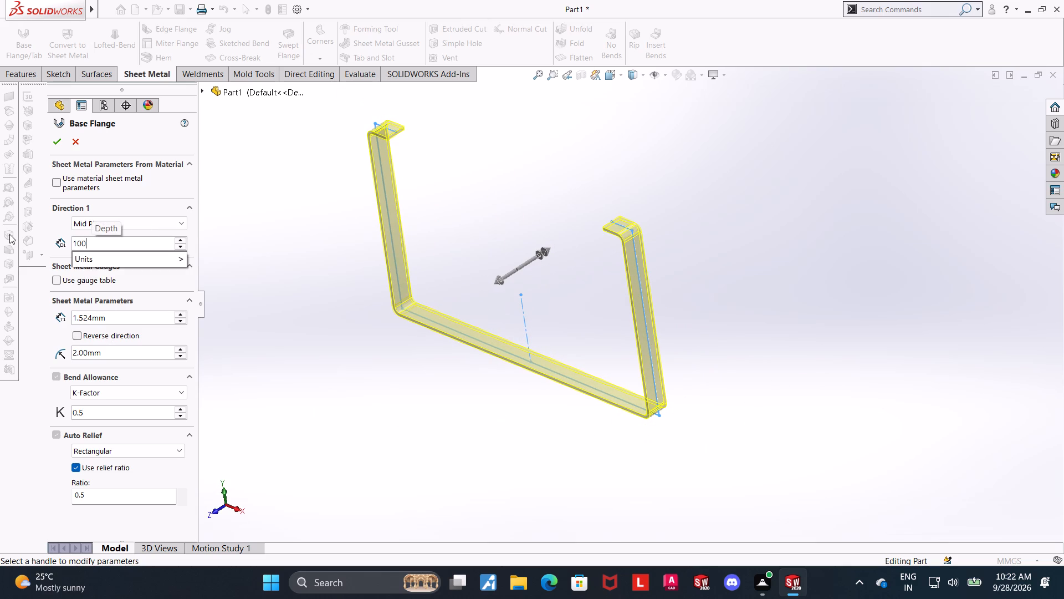
key("Return")
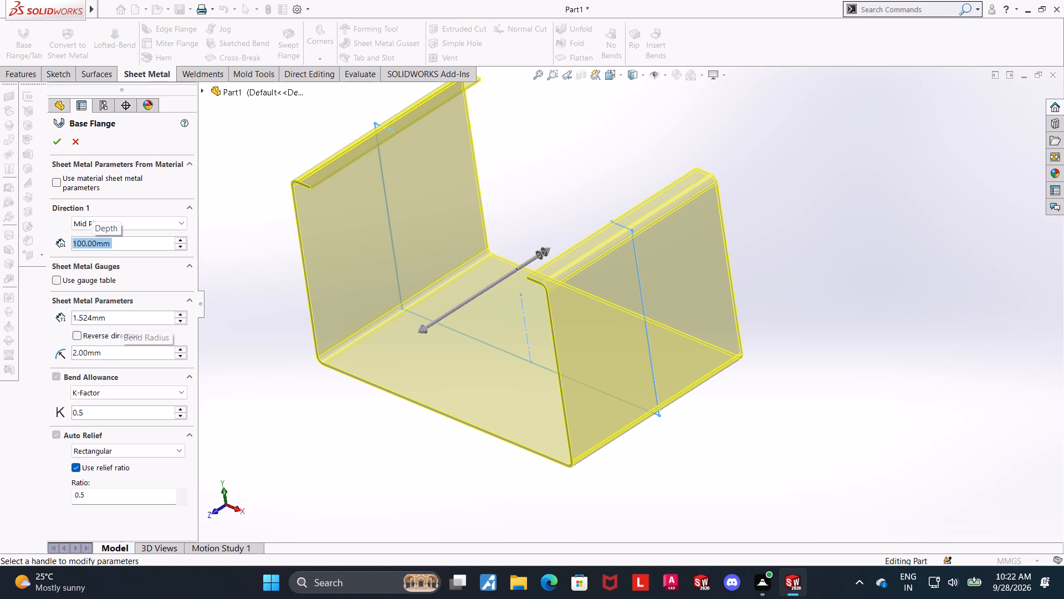
Set the base flange's sheet thickness to 1 mm and its bend radius to 1.5 mm, and accept the feature.
left_click_drag(120, 316, 41, 311)
key("1")
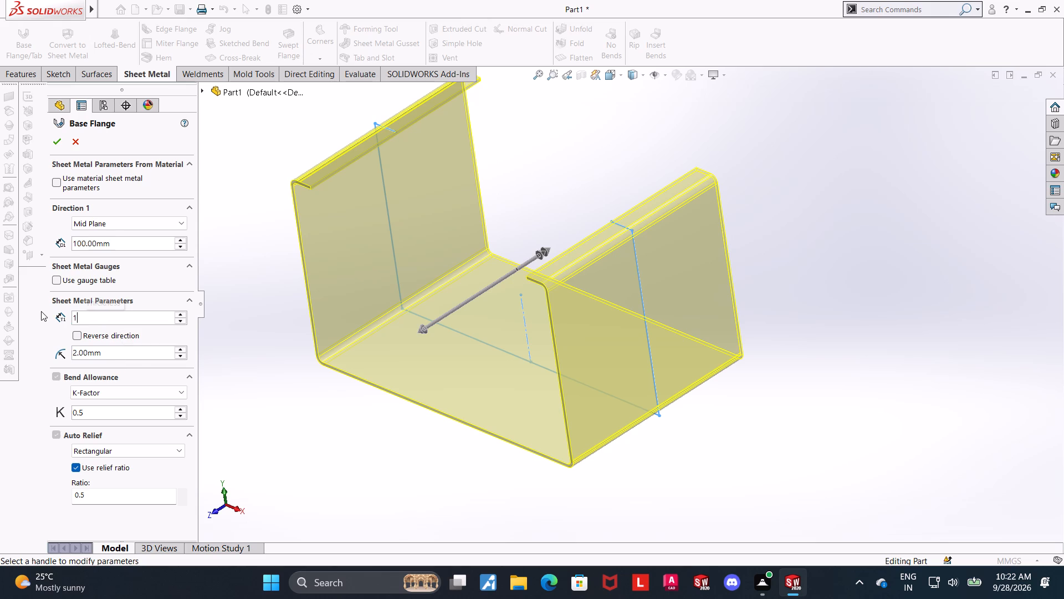
key("Return")
left_click(150, 356)
left_click_drag(150, 356, 0, 356)
left_click(158, 348)
left_click_drag(158, 348, 0, 346)
type("1.")
key("5")
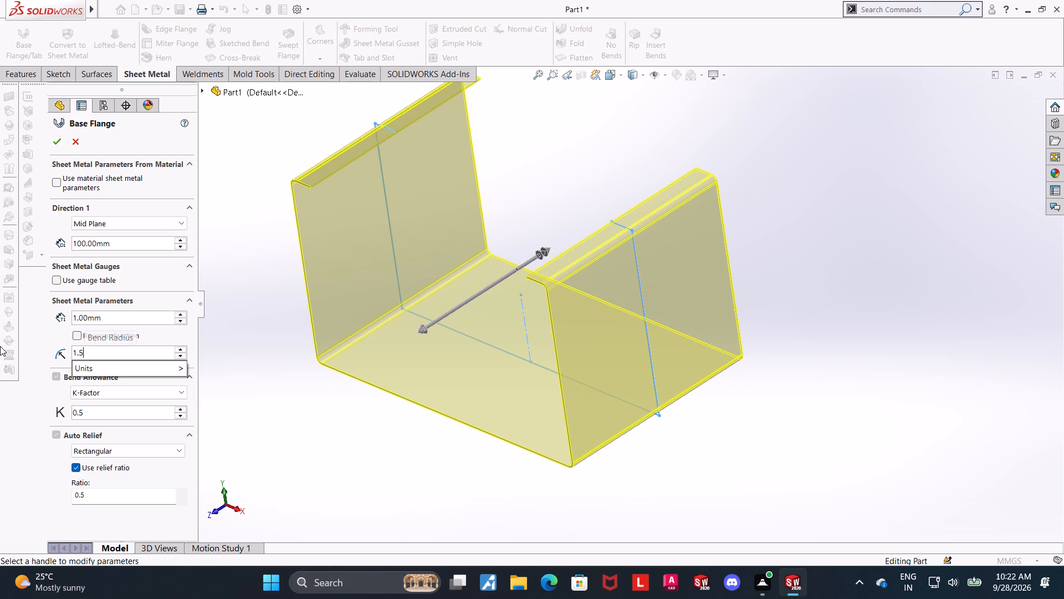
key("Return")
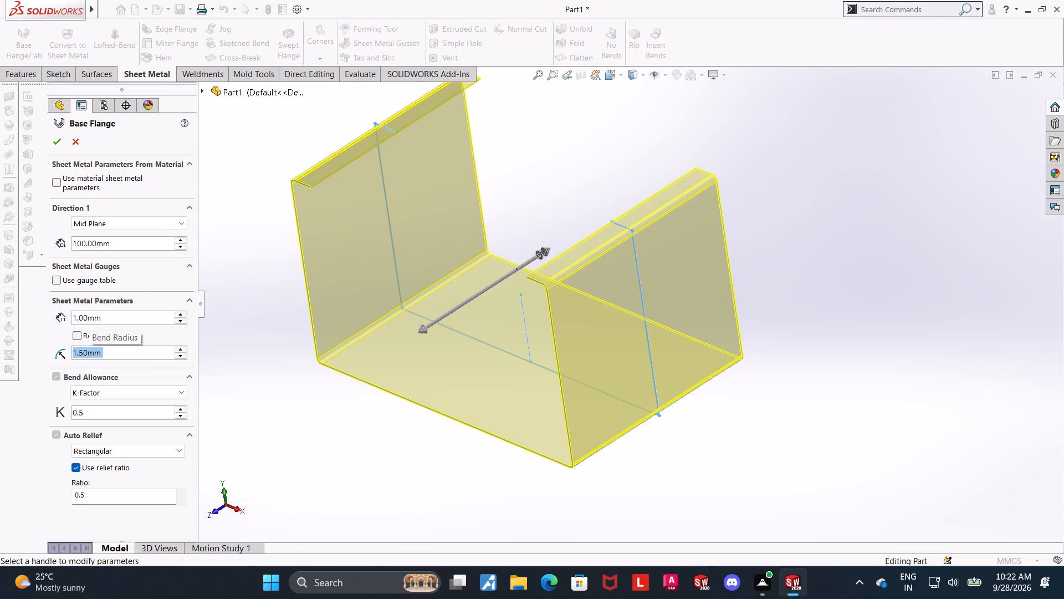
left_click(53, 140)
Examine the finished base flange channel from several sides.
scroll(915, 414, "up", 1)
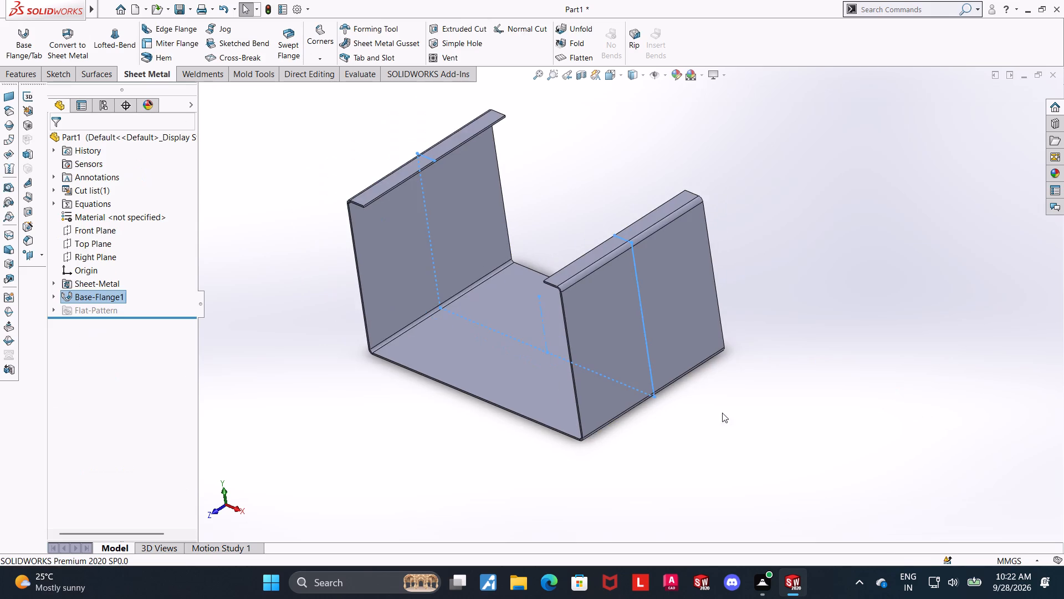
left_click(702, 413)
scroll(711, 423, "up", 2)
middle_click_drag(792, 283, 969, 191)
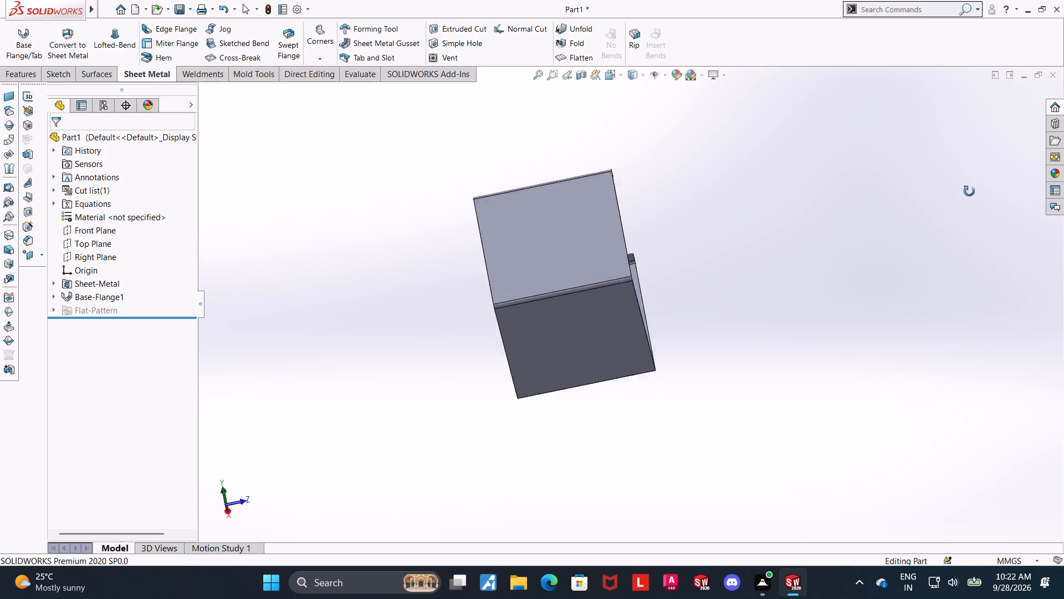
middle_click_drag(969, 191, 799, 384)
scroll(840, 316, "down", 3)
middle_click_drag(736, 310, 785, 331)
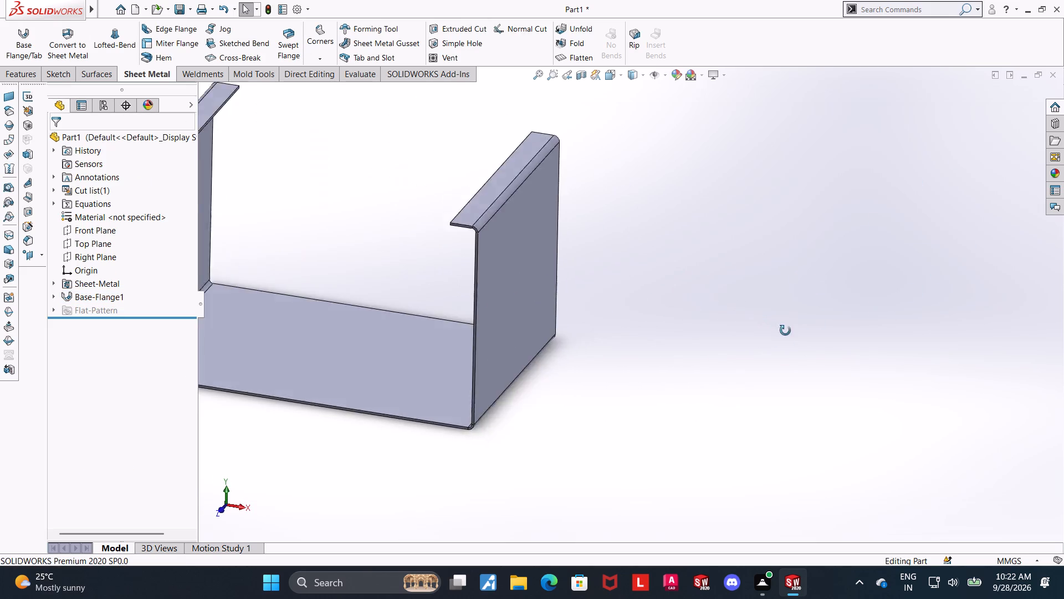
middle_click_drag(785, 331, 786, 331)
scroll(786, 331, "up", 5)
scroll(455, 275, "down", 2)
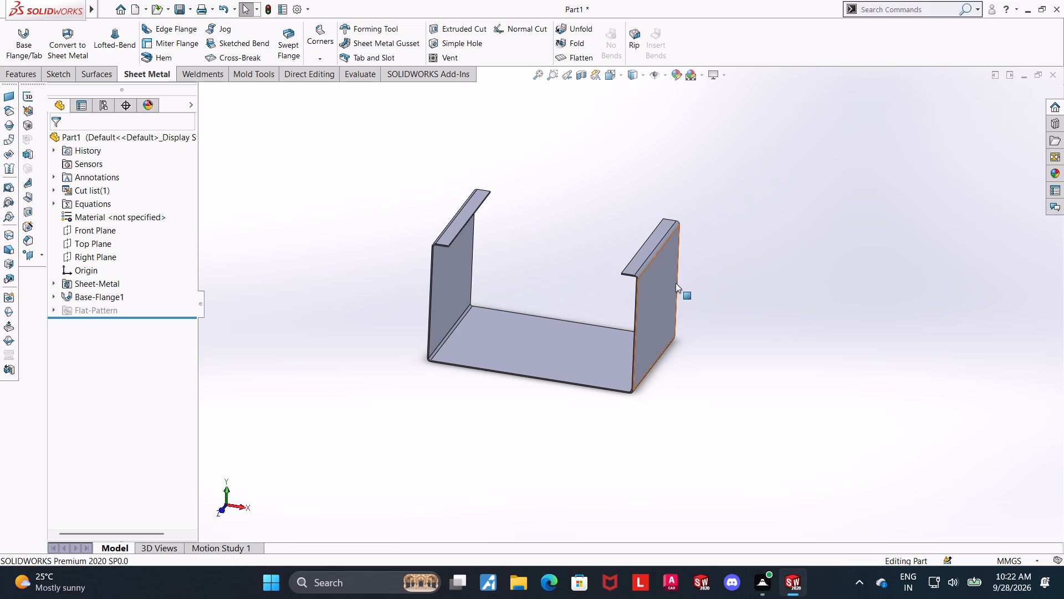
scroll(533, 264, "down", 2)
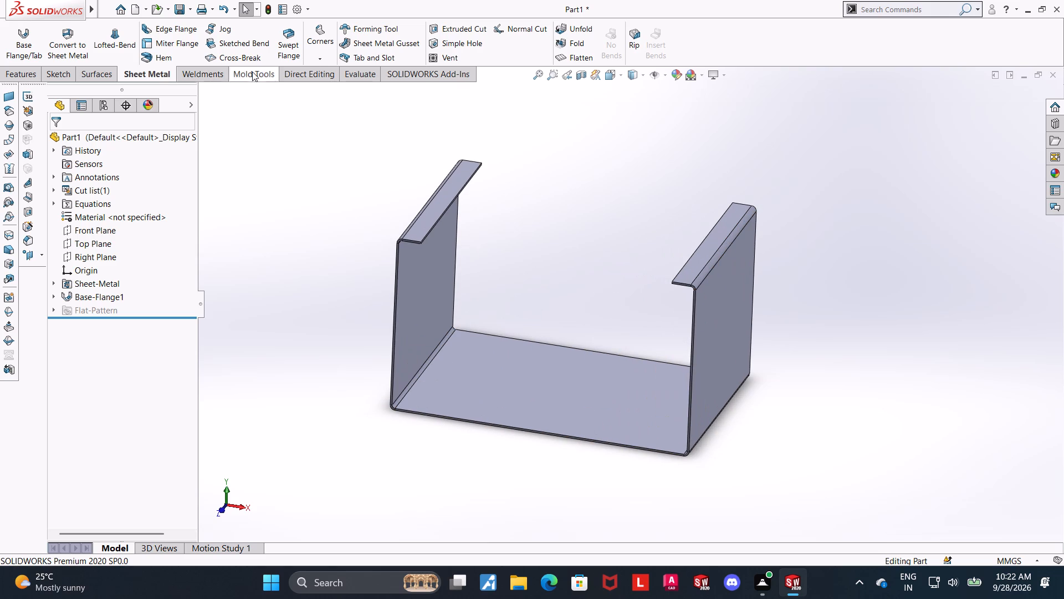
Start an Edge Flange on the front edges of both side walls and the base, with all three flanges pointing inward.
left_click(160, 30)
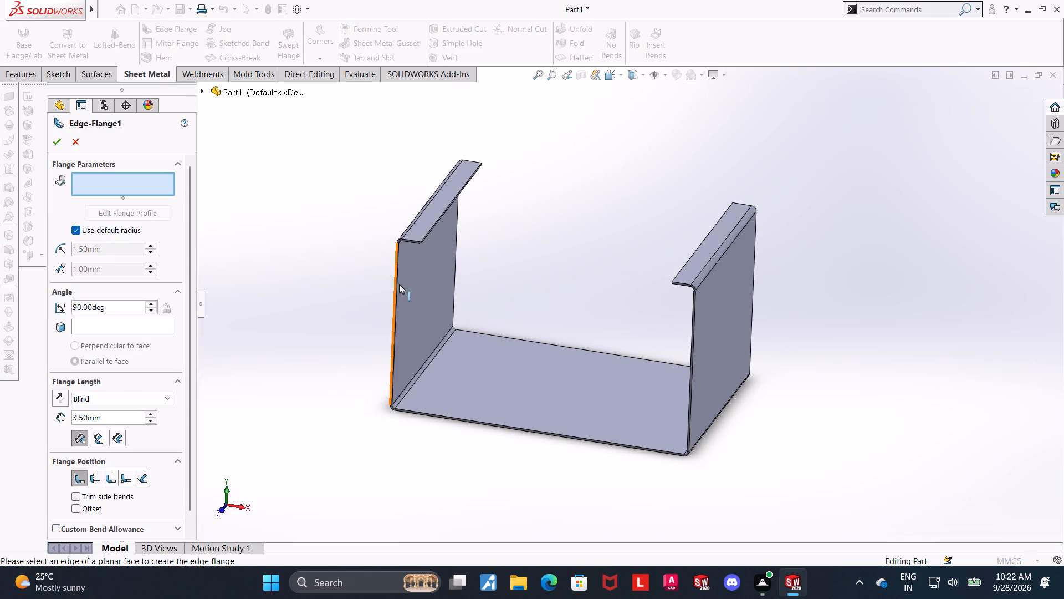
left_click(397, 285)
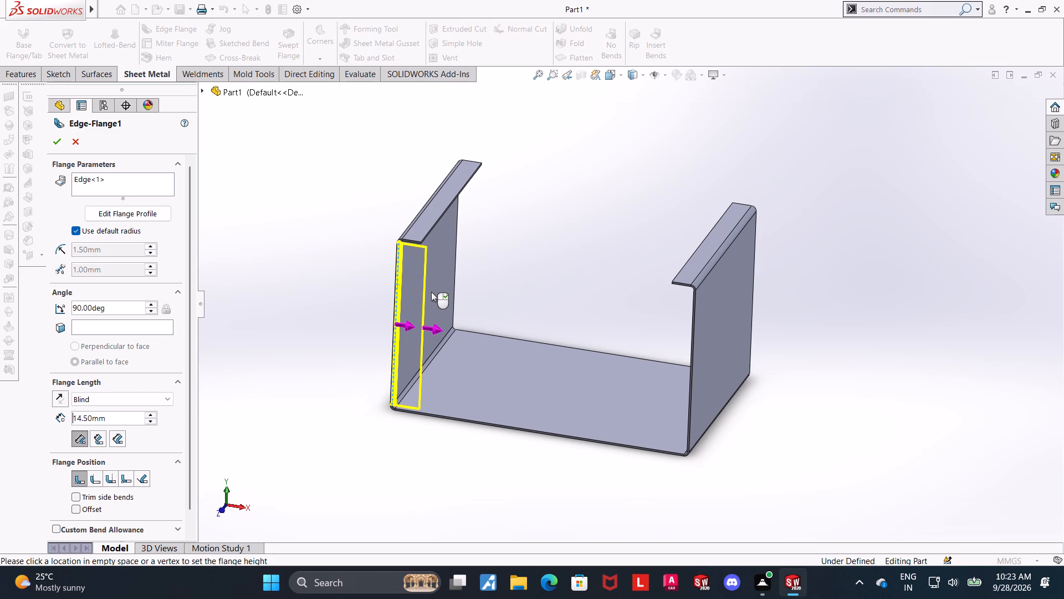
left_click(431, 292)
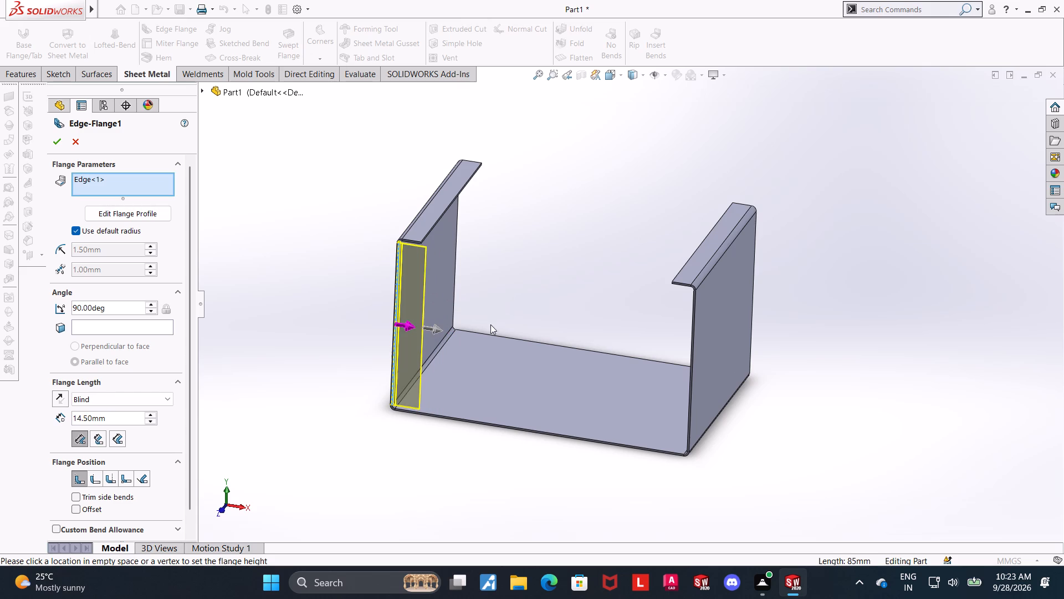
left_click(560, 436)
left_click(565, 420)
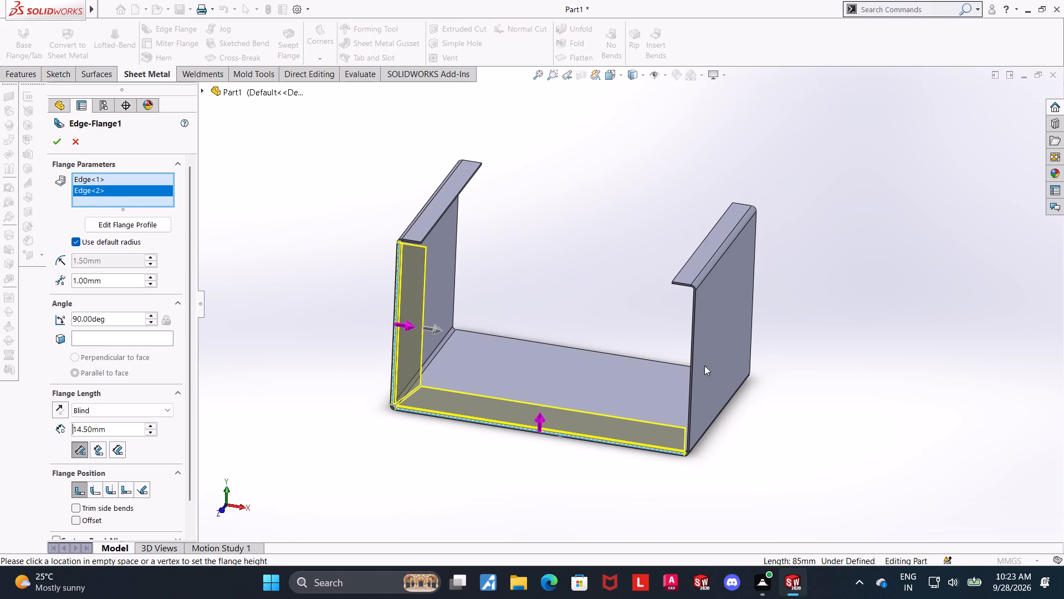
left_click(690, 367)
left_click(669, 364)
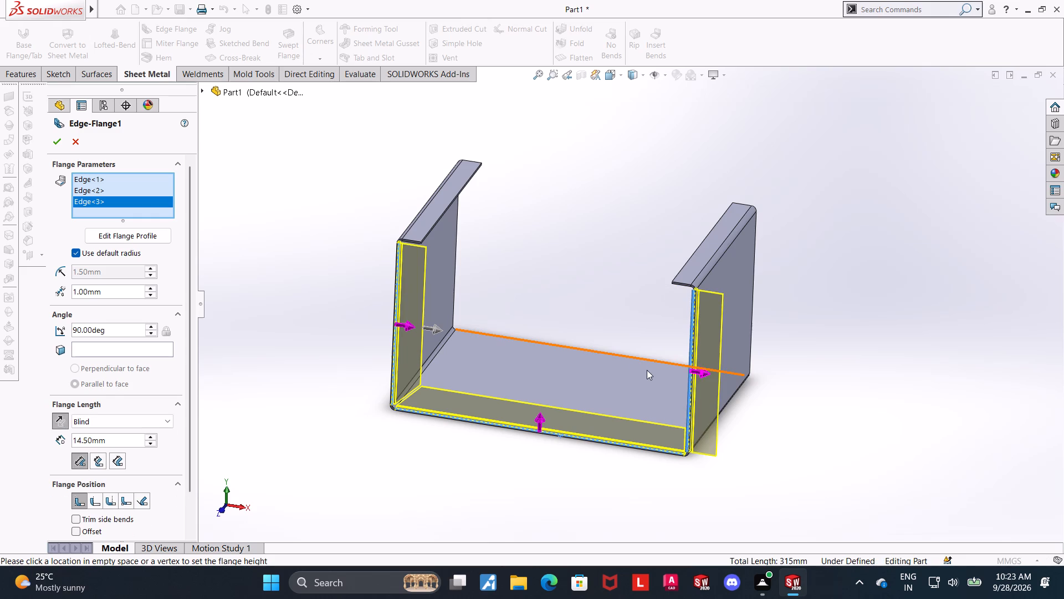
left_click(702, 371)
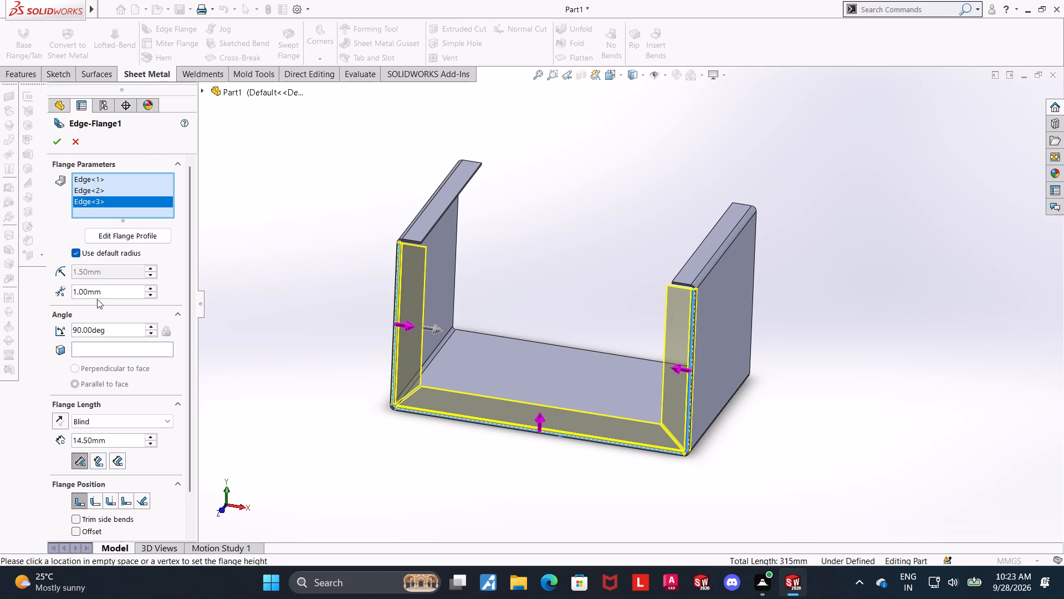
Set the edge flange length to 15 mm and accept the feature.
left_click_drag(119, 440, 19, 419)
type("15")
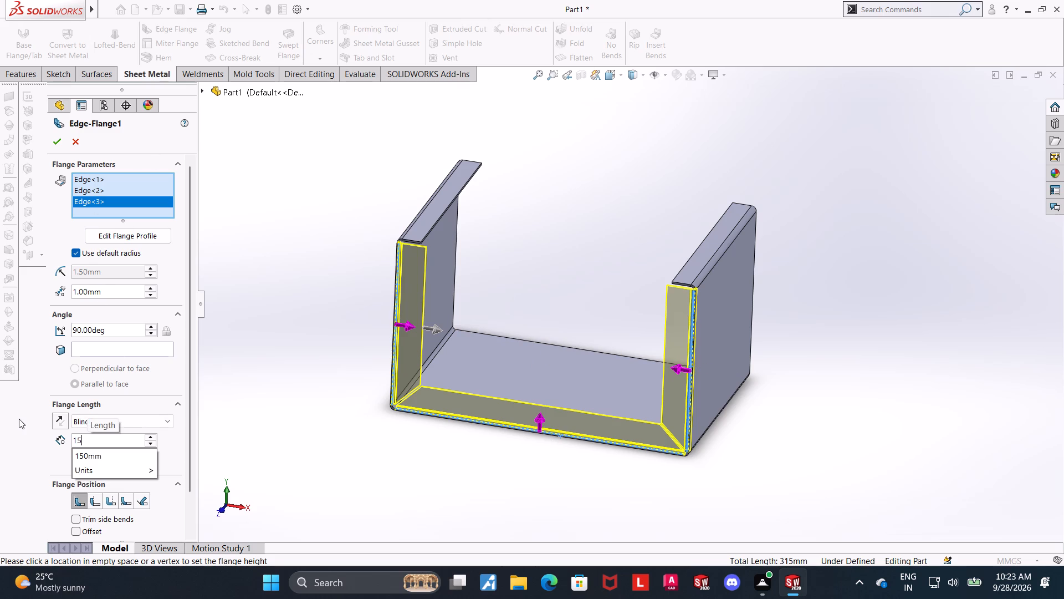
key("Return")
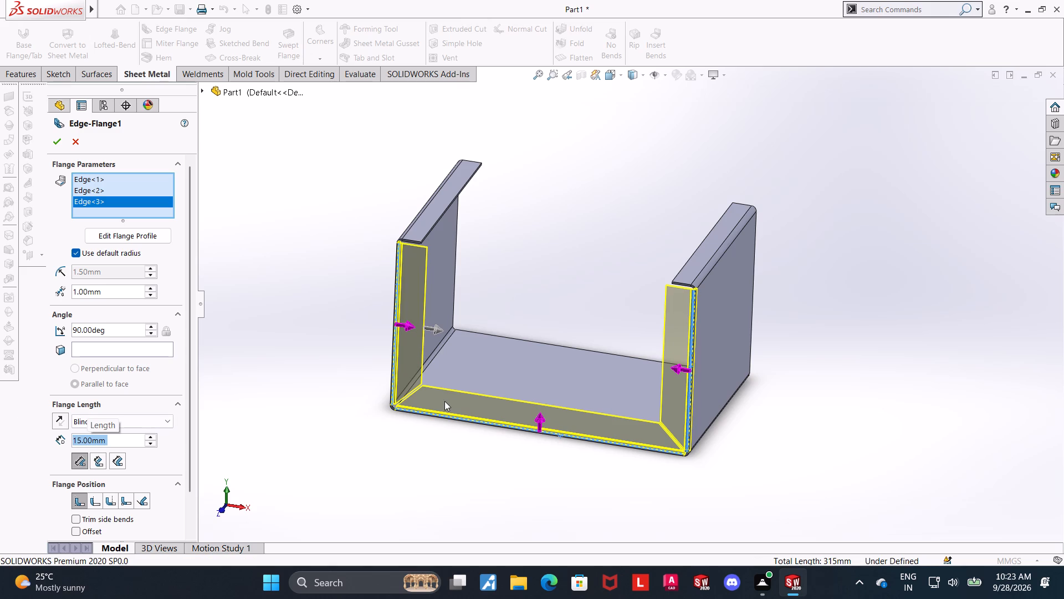
scroll(422, 412, "down", 9)
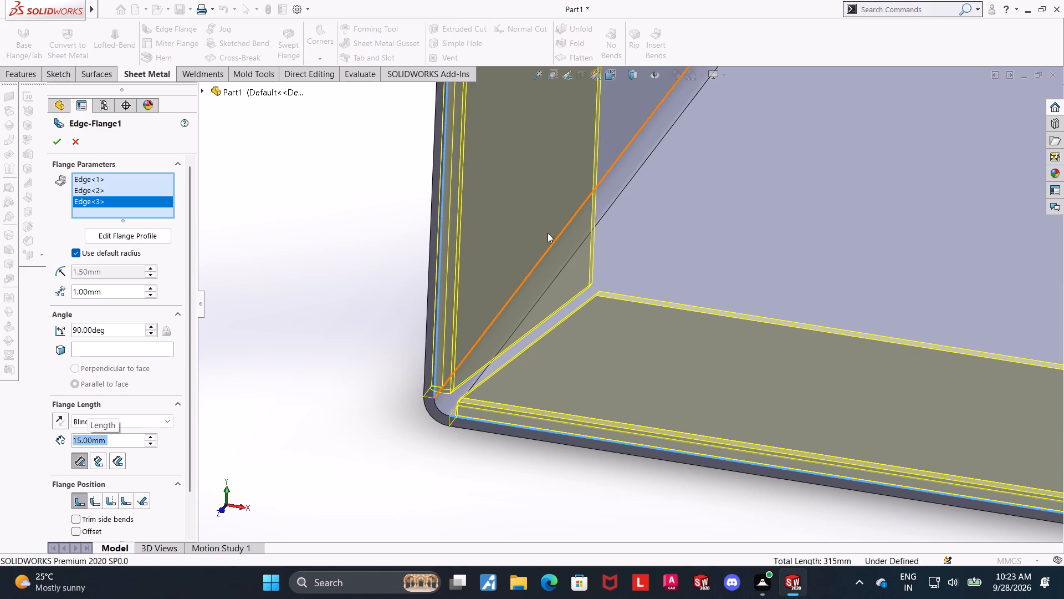
scroll(631, 309, "up", 4)
scroll(1010, 362, "up", 6)
scroll(861, 323, "down", 4)
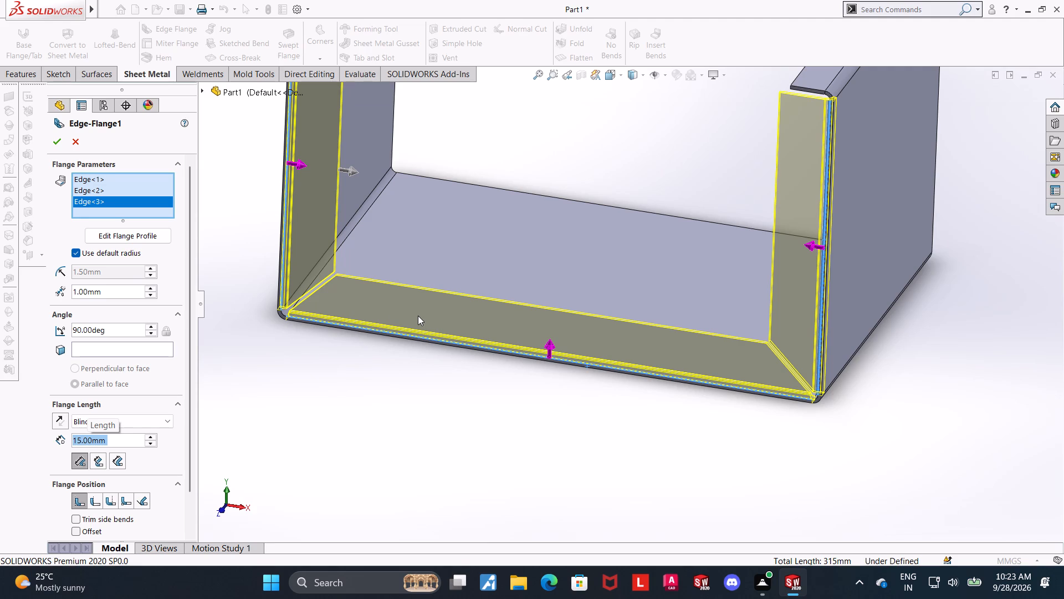
left_click(55, 144)
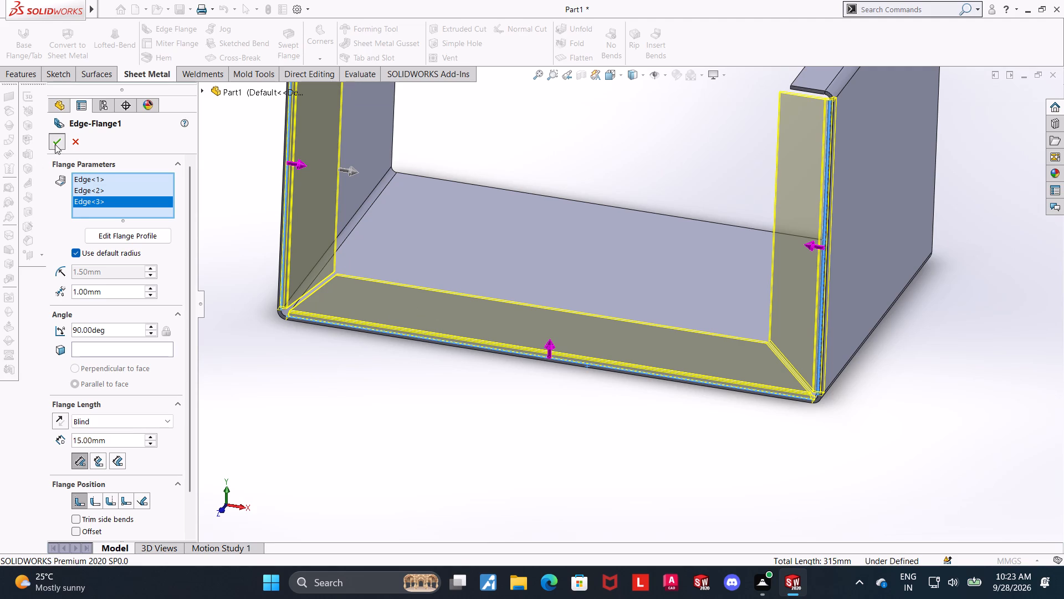
Examine the new edge flanges around the channel's front opening from different angles.
scroll(775, 290, "up", 4)
scroll(731, 205, "down", 5)
scroll(720, 326, "up", 4)
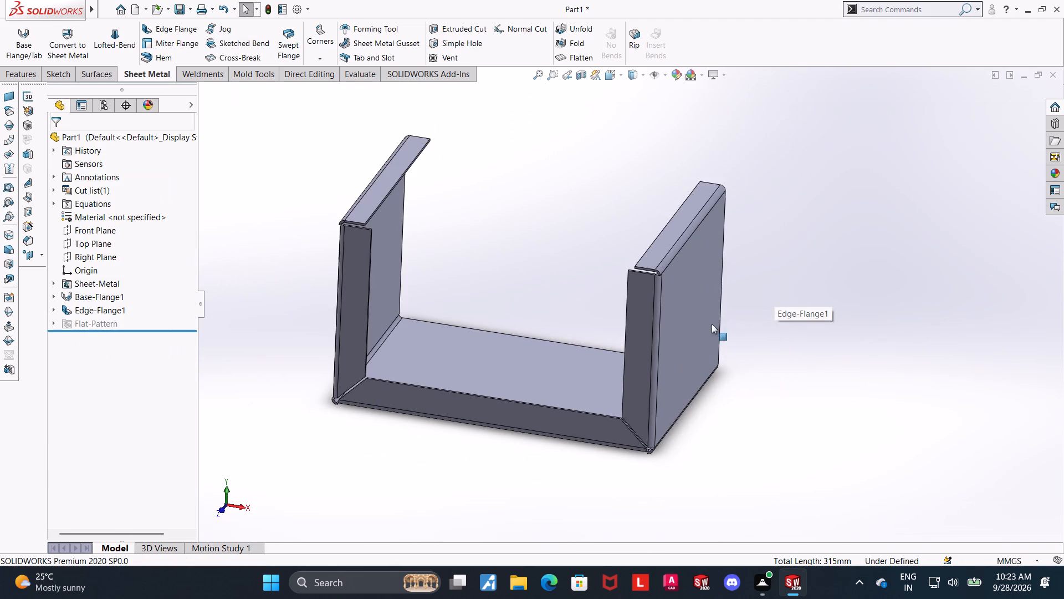
scroll(522, 343, "up", 1)
middle_click_drag(538, 346, 631, 333)
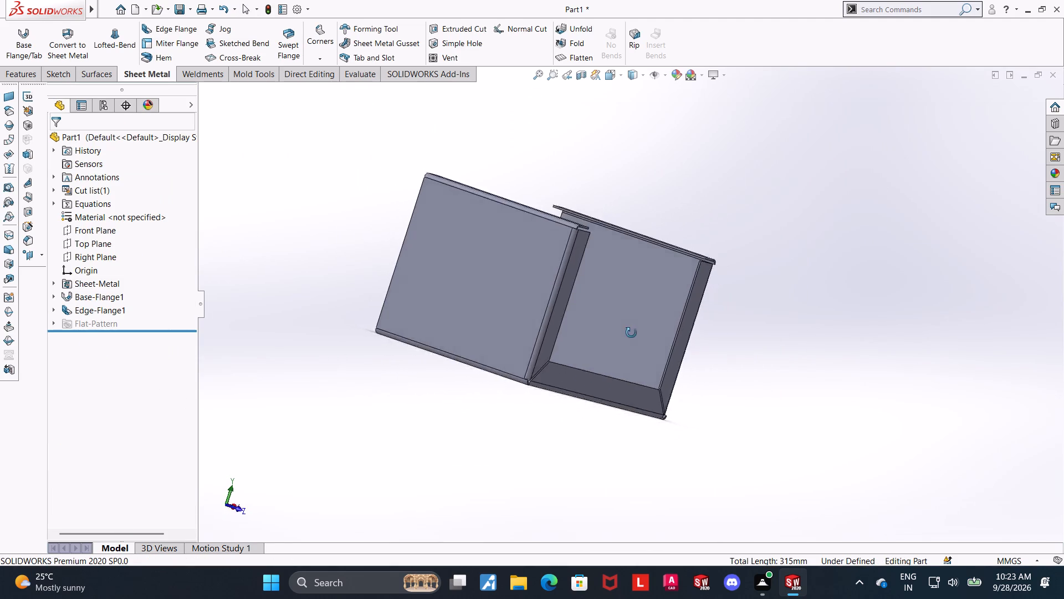
middle_click_drag(631, 333, 575, 357)
scroll(609, 319, "down", 2)
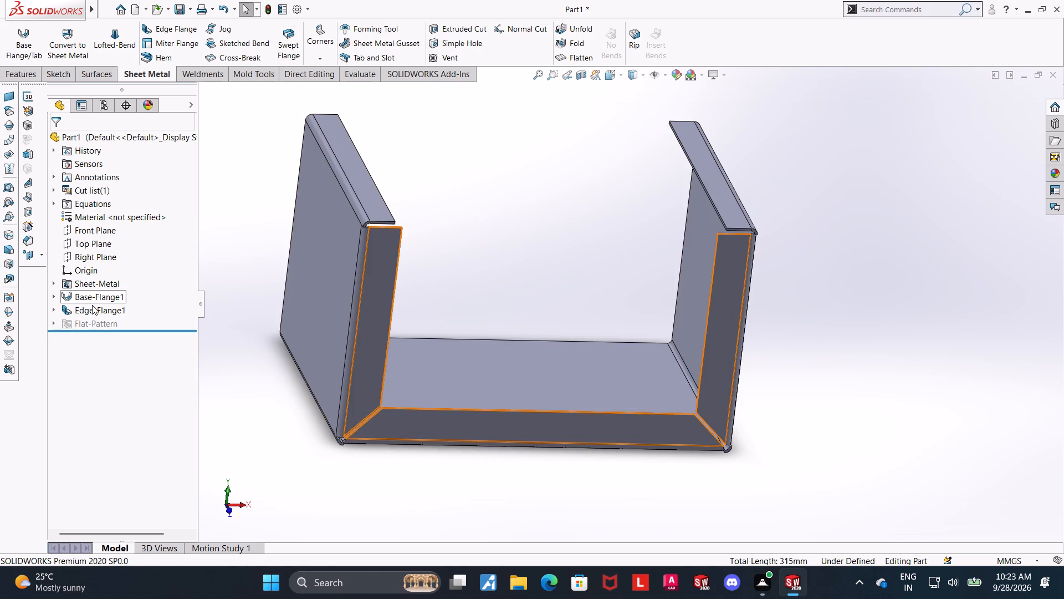
Edit the front edge flange feature, changing its flange position to Bend Outside.
left_click(92, 305)
left_click(104, 278)
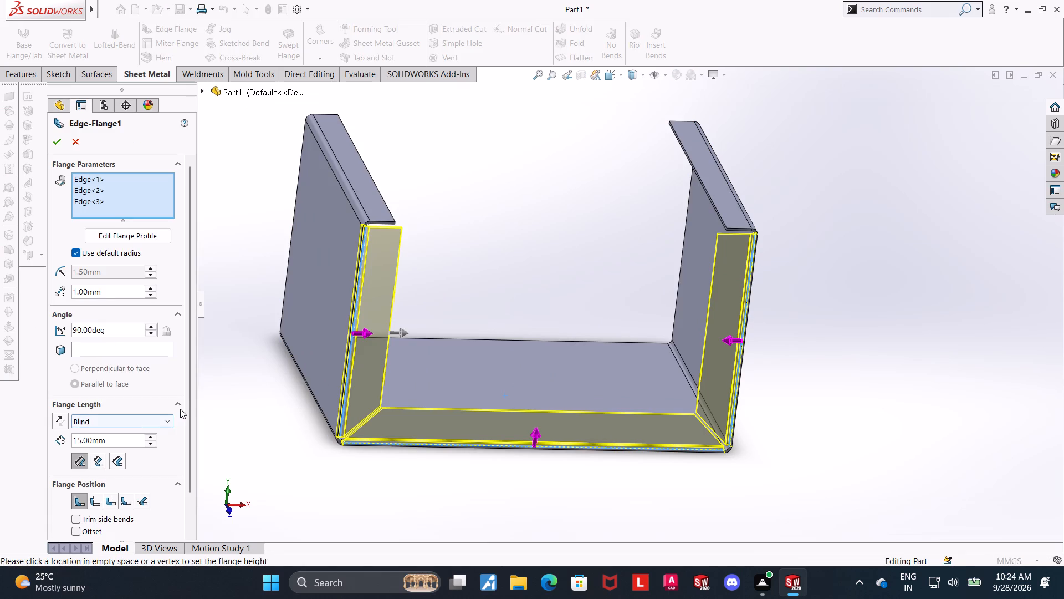
left_click_drag(190, 397, 188, 433)
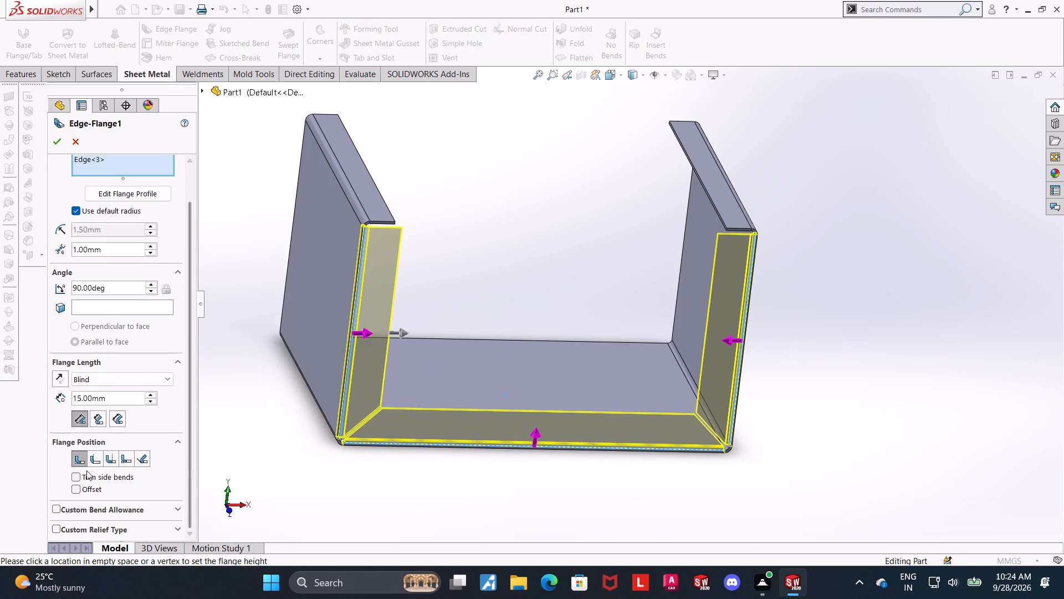
left_click(114, 462)
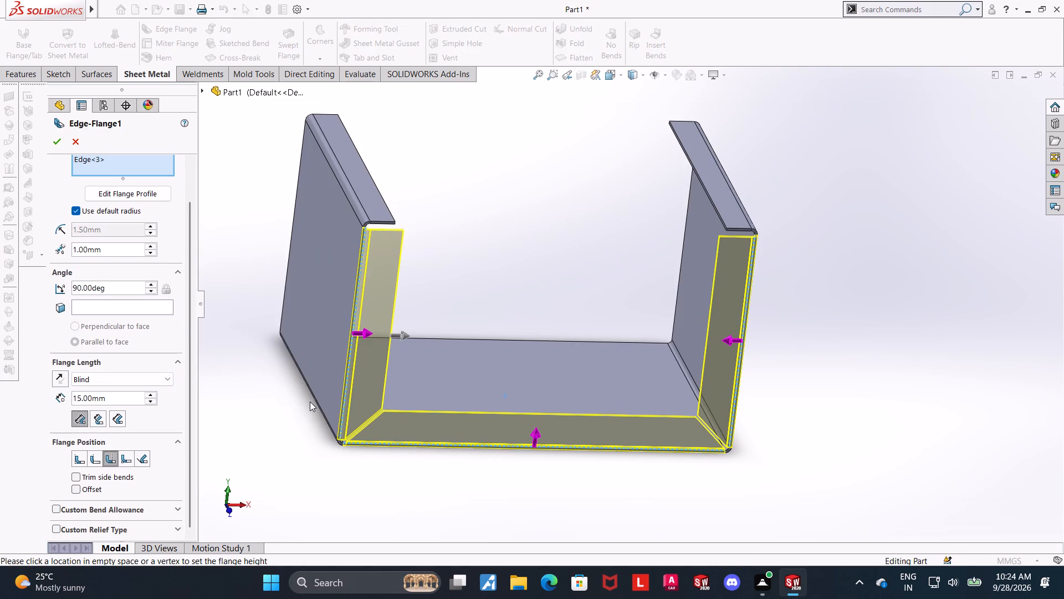
middle_click_drag(786, 411, 681, 407)
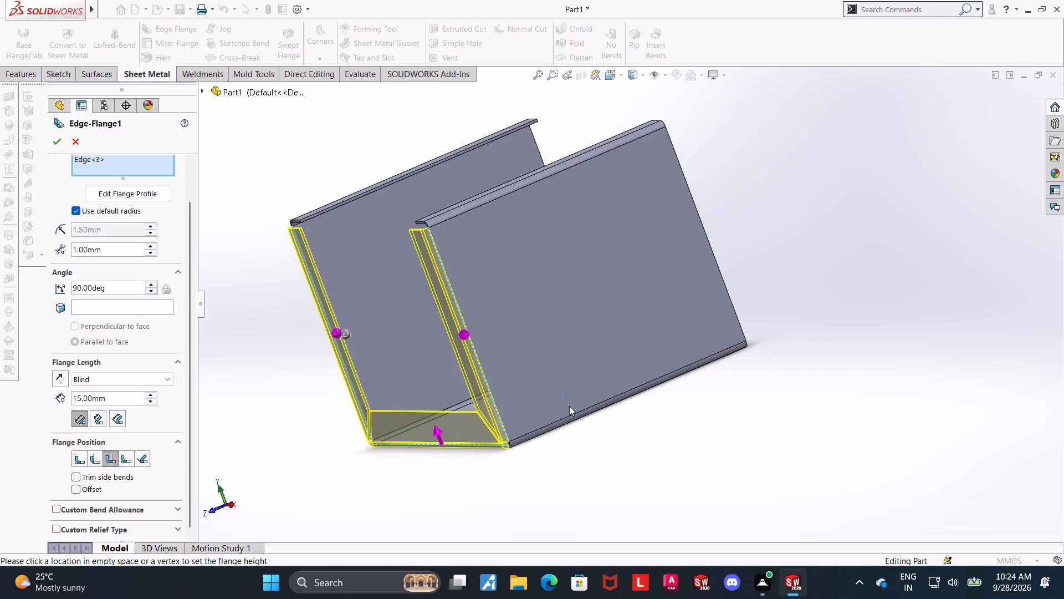
scroll(534, 406, "down", 1)
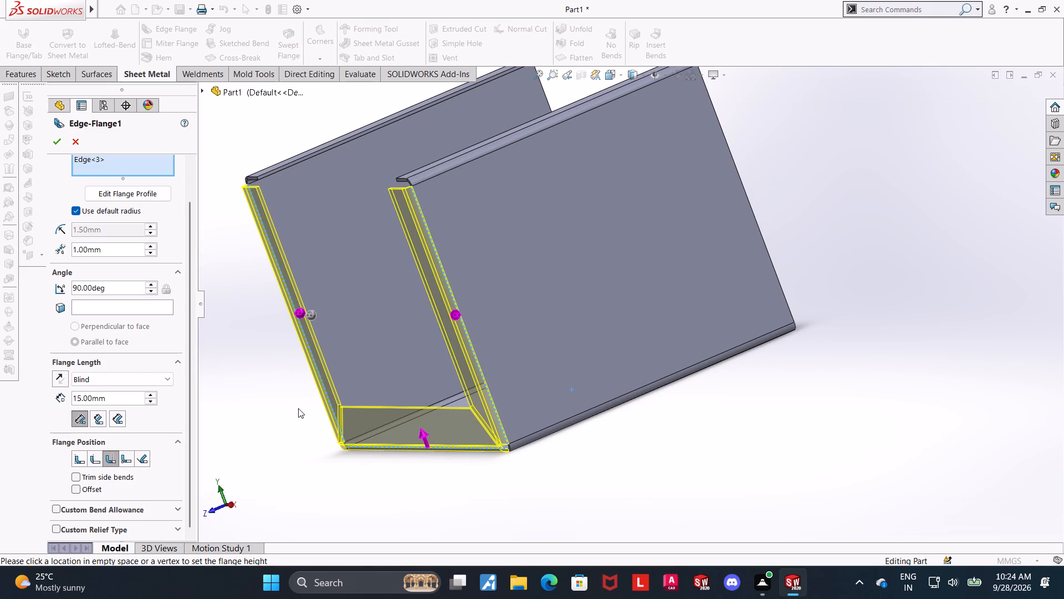
left_click(52, 139)
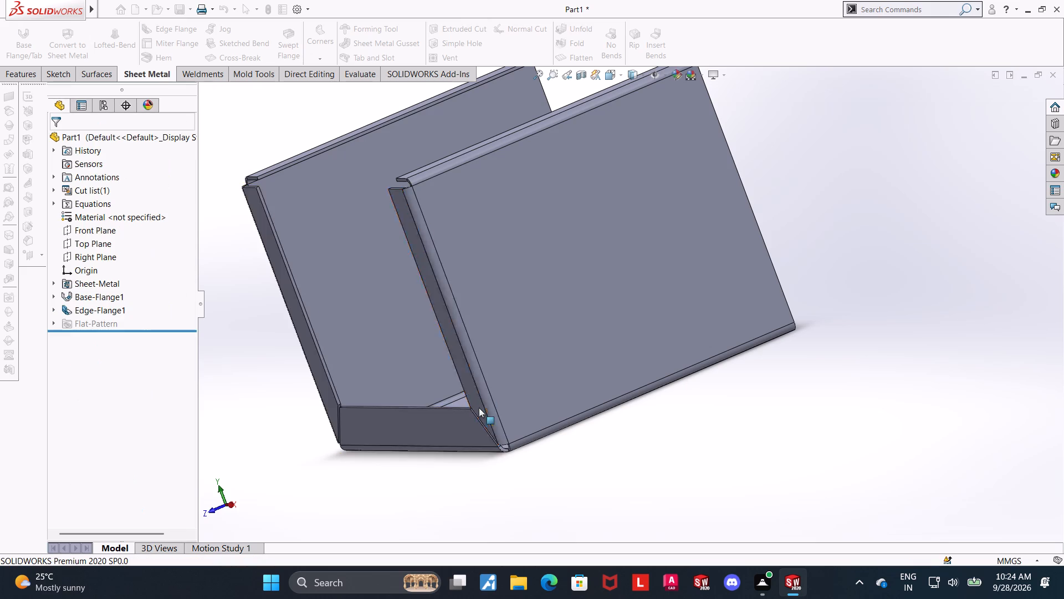
Examine the mitred lower corners and the gaps between the front flanges and the top lips.
scroll(476, 418, "down", 4)
scroll(589, 439, "down", 4)
scroll(608, 429, "up", 3)
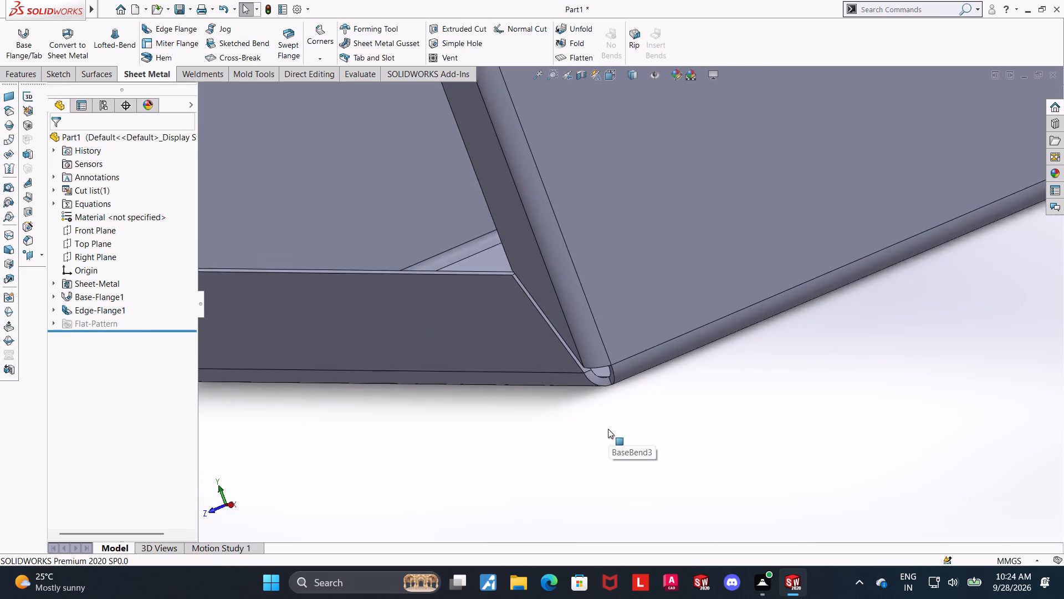
scroll(608, 429, "up", 3)
middle_click_drag(527, 384, 594, 381)
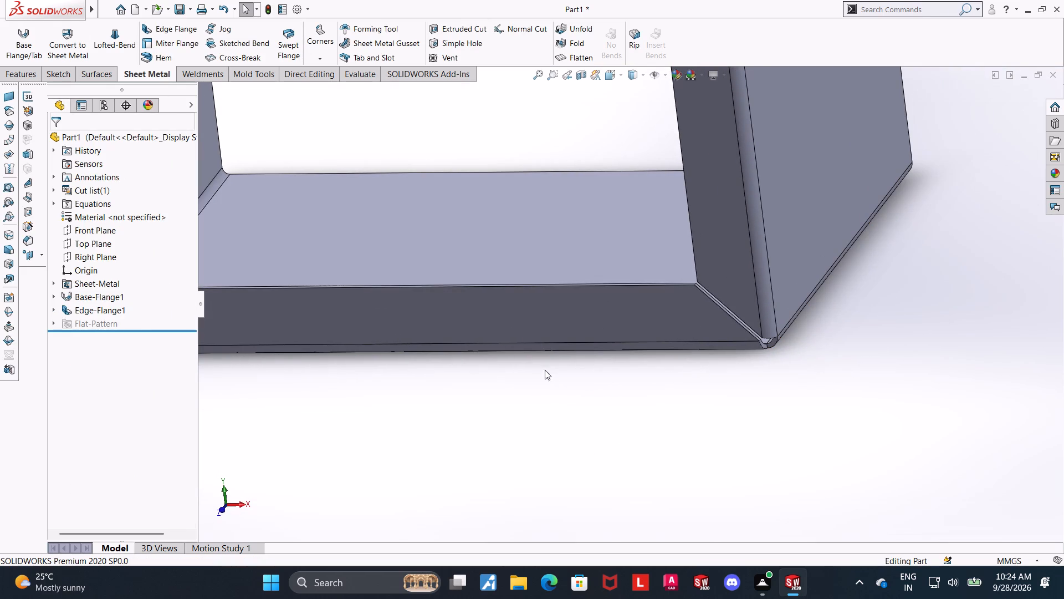
scroll(480, 308, "up", 4)
middle_click_drag(470, 321, 502, 323)
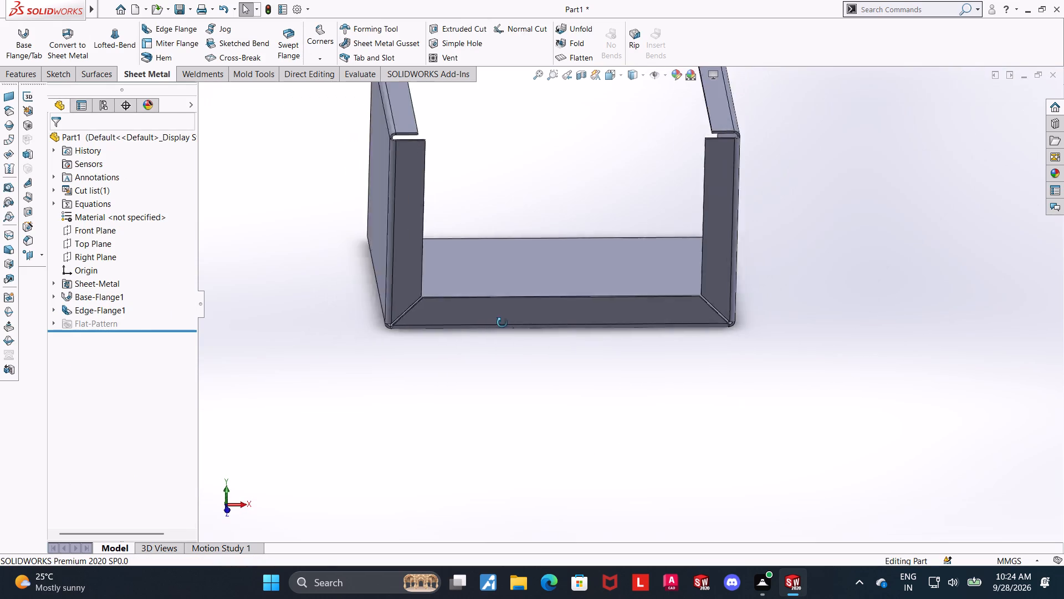
middle_click_drag(502, 323, 514, 324)
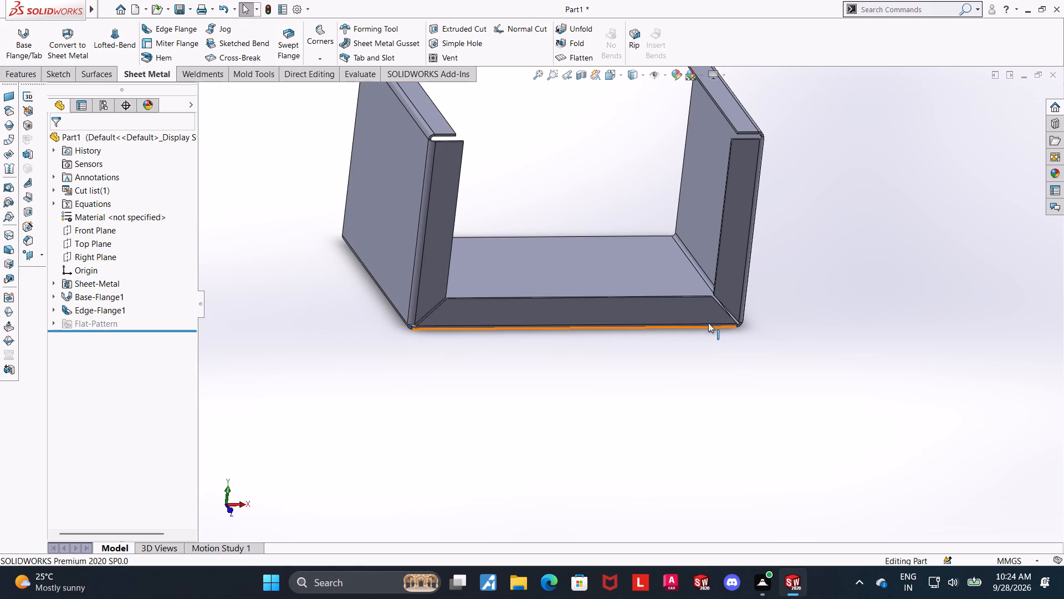
scroll(708, 322, "up", 5)
scroll(656, 248, "down", 4)
scroll(603, 391, "down", 2)
middle_click_drag(601, 405, 587, 408)
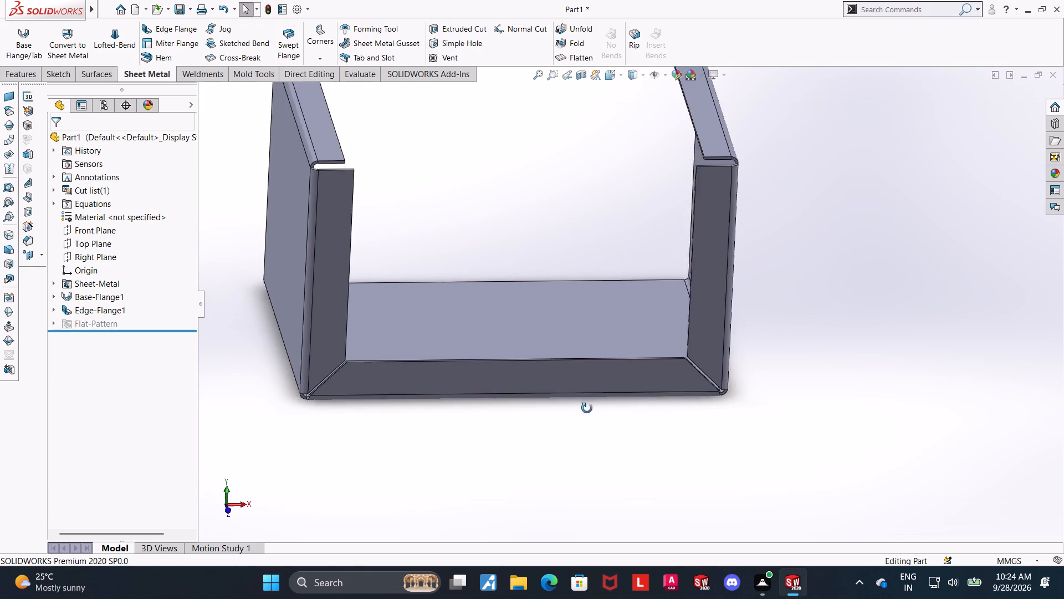
middle_click_drag(587, 408, 588, 408)
scroll(629, 260, "up", 3)
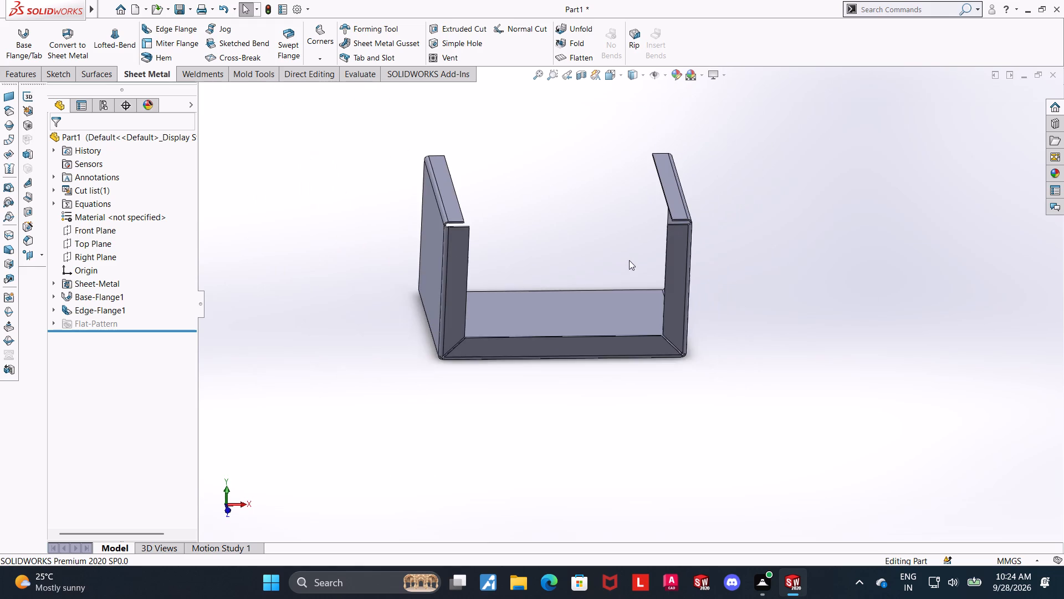
scroll(594, 293, "down", 2)
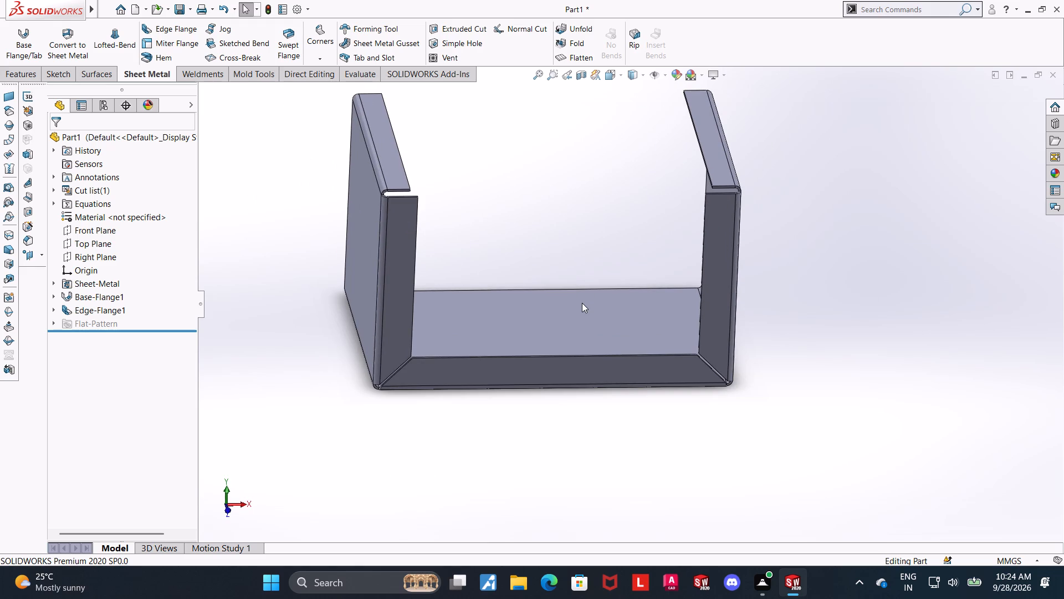
On the left front flange's face, sketch a corner rectangle about 27 by 15.5 mm extending inward from its inner edge, near the top.
left_click(408, 263)
left_click(451, 232)
left_click(114, 338)
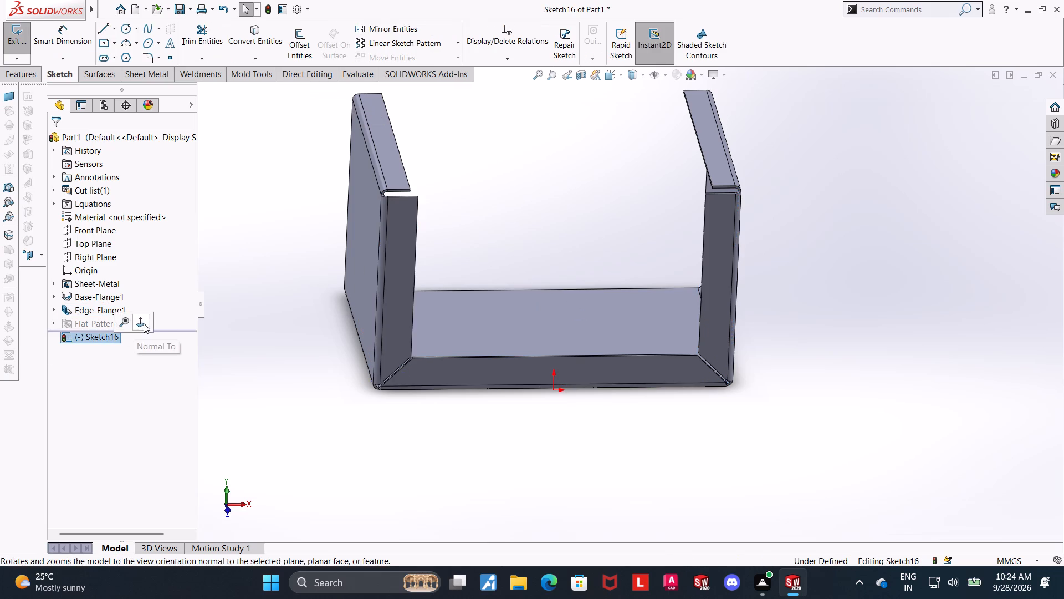
left_click(144, 323)
scroll(572, 272, "up", 1)
scroll(589, 168, "down", 3)
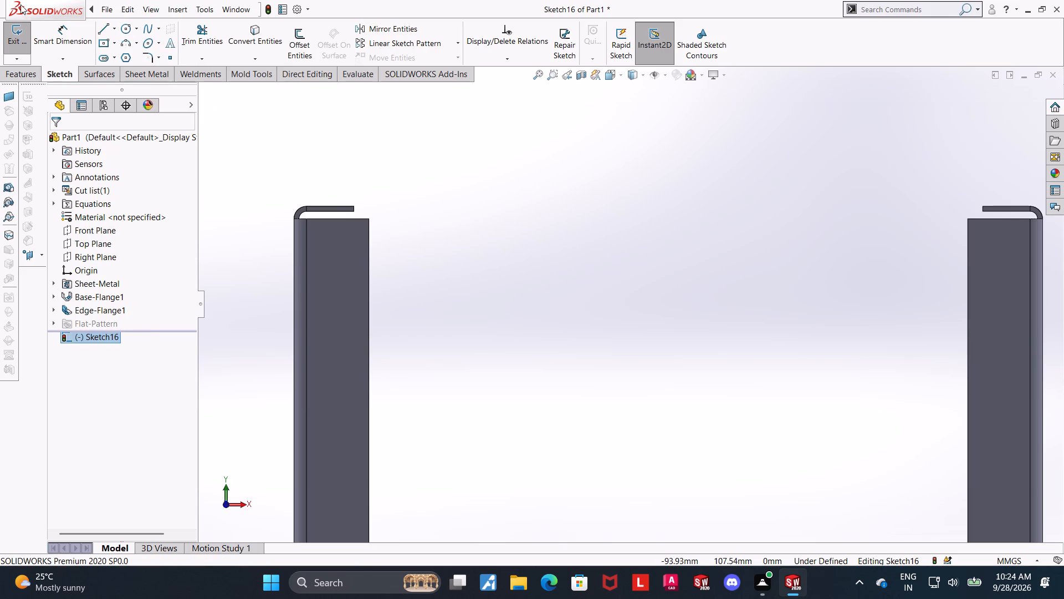
left_click(112, 44)
left_click(121, 60)
left_click(370, 270)
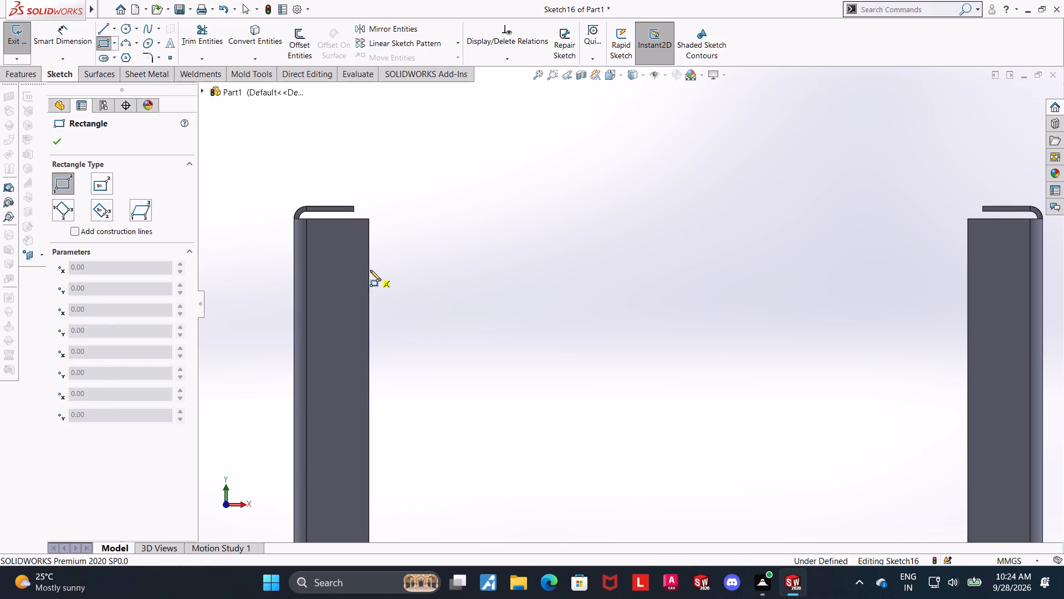
left_click(503, 348)
key("Escape")
Dimension the rectangle's height to 8 mm.
left_click(48, 29)
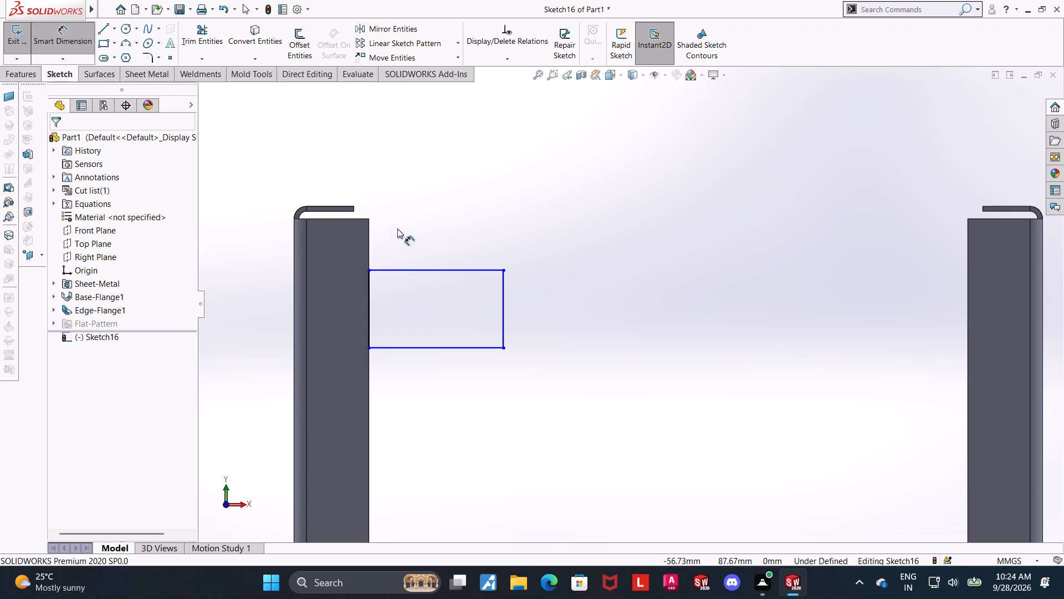
left_click(421, 267)
left_click(418, 346)
left_click(559, 340)
key("8")
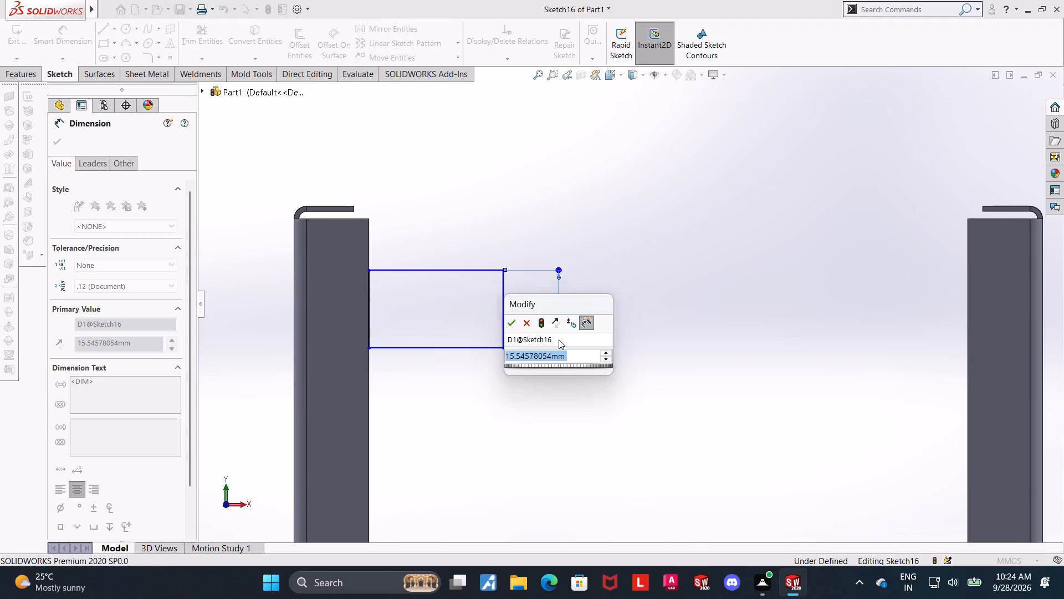
key("Return")
key("Escape")
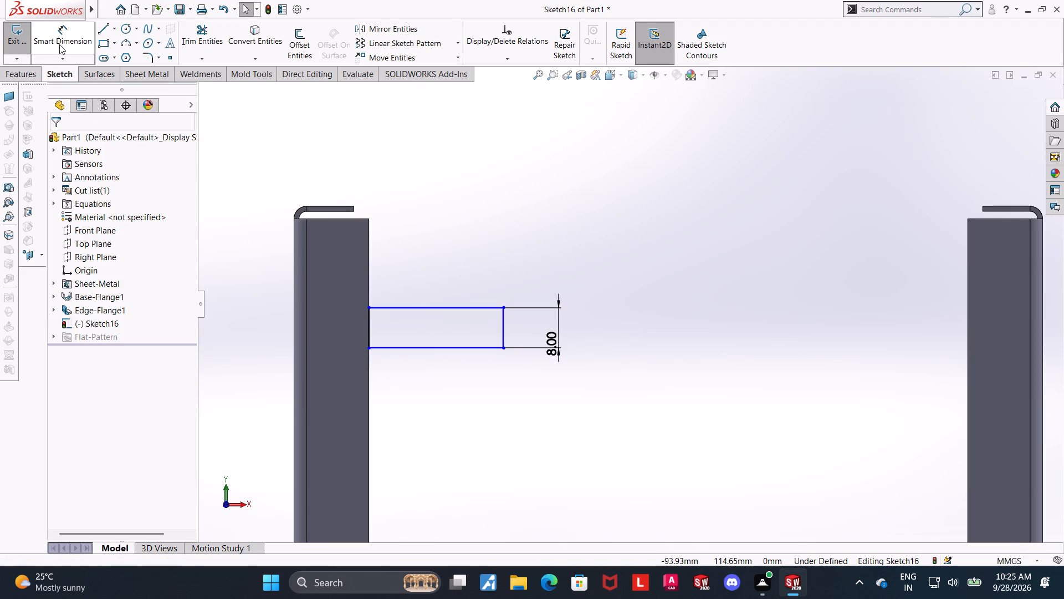
Dimension the rectangle's far vertical side 16 mm from the left flange's inner edge.
left_click(60, 40)
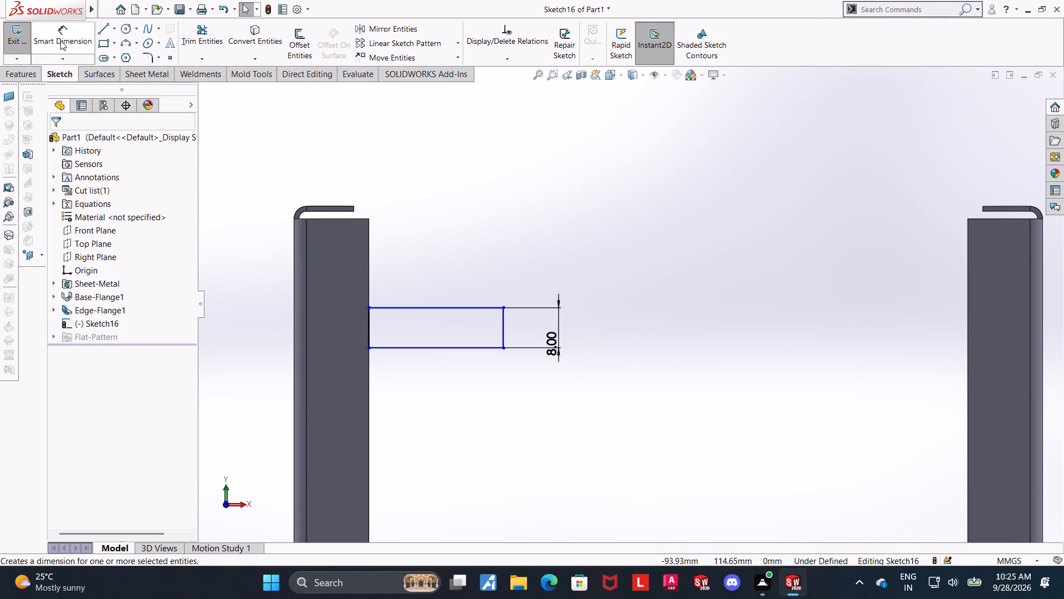
left_click(504, 331)
left_click(368, 380)
left_click(438, 252)
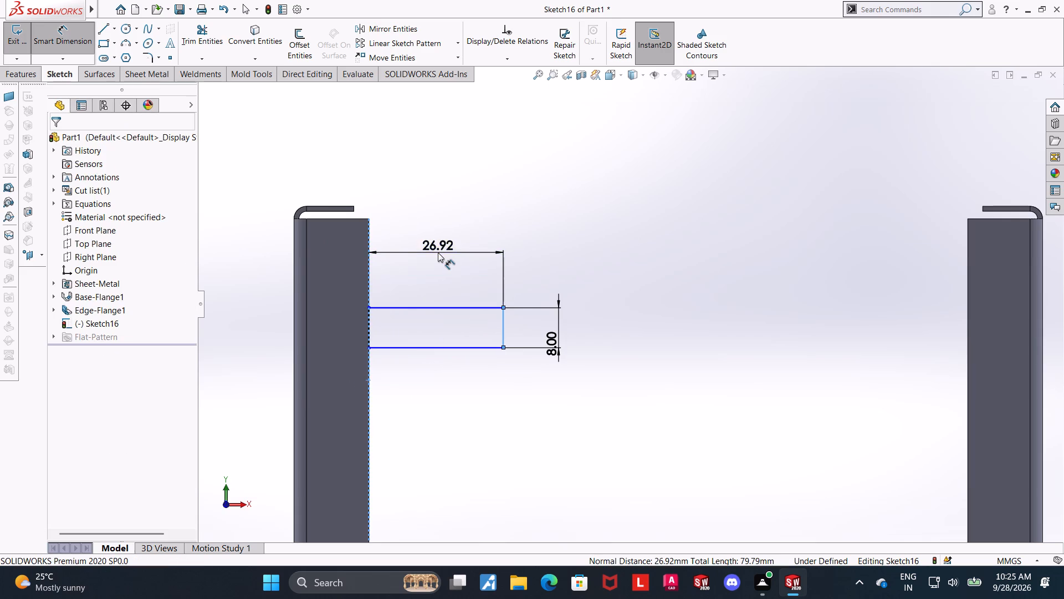
type("16")
key("Return")
key("Escape")
Chamfer the rectangle's two outer corners with an equal-distance sketch chamfer of 2.5 mm.
scroll(487, 289, "down", 1)
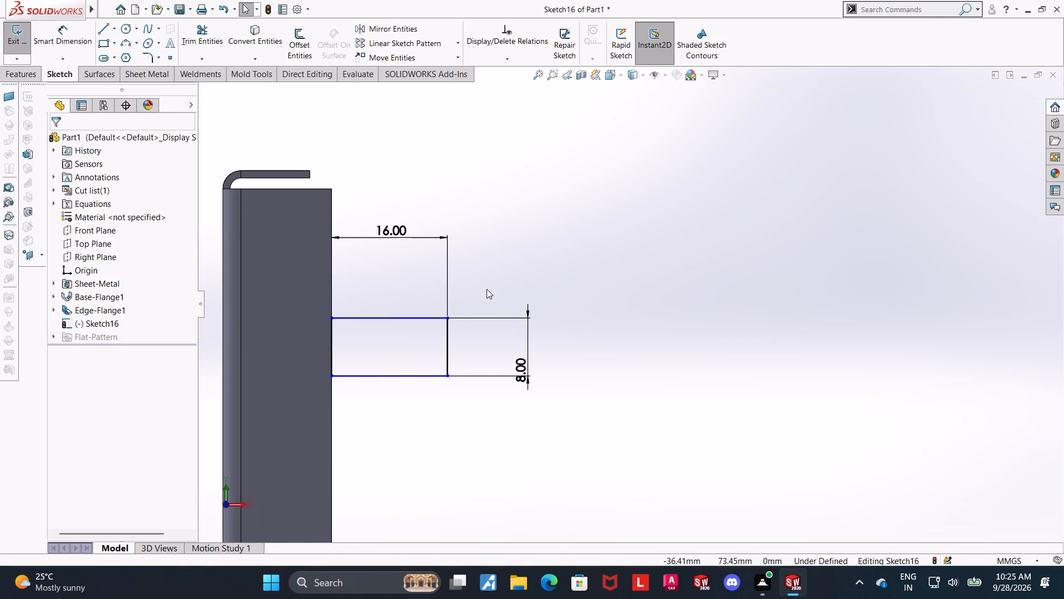
scroll(487, 289, "down", 1)
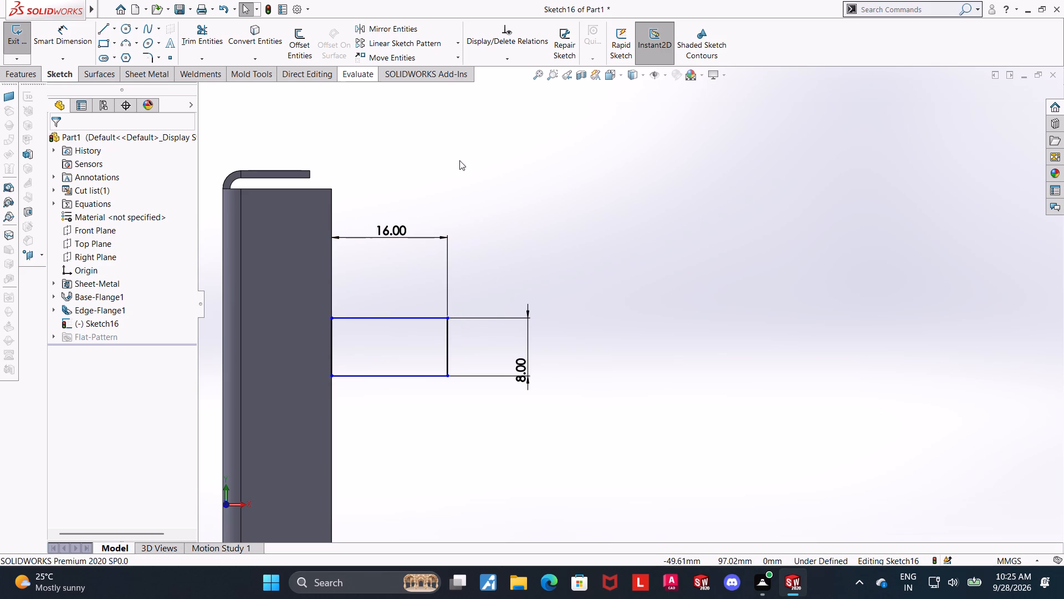
middle_click_drag(575, 266, 559, 271)
left_click(158, 58)
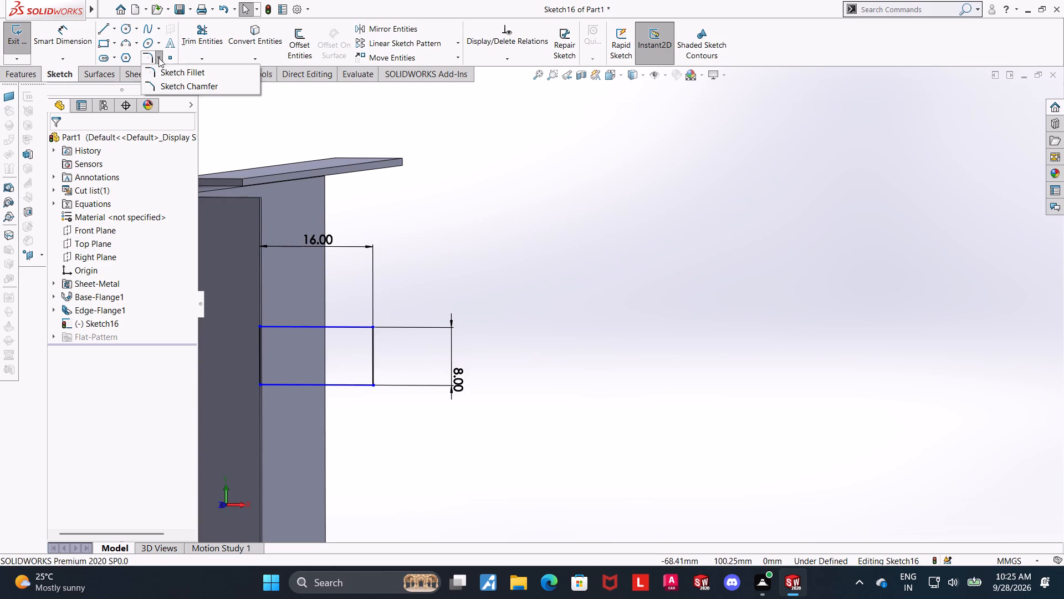
left_click(163, 85)
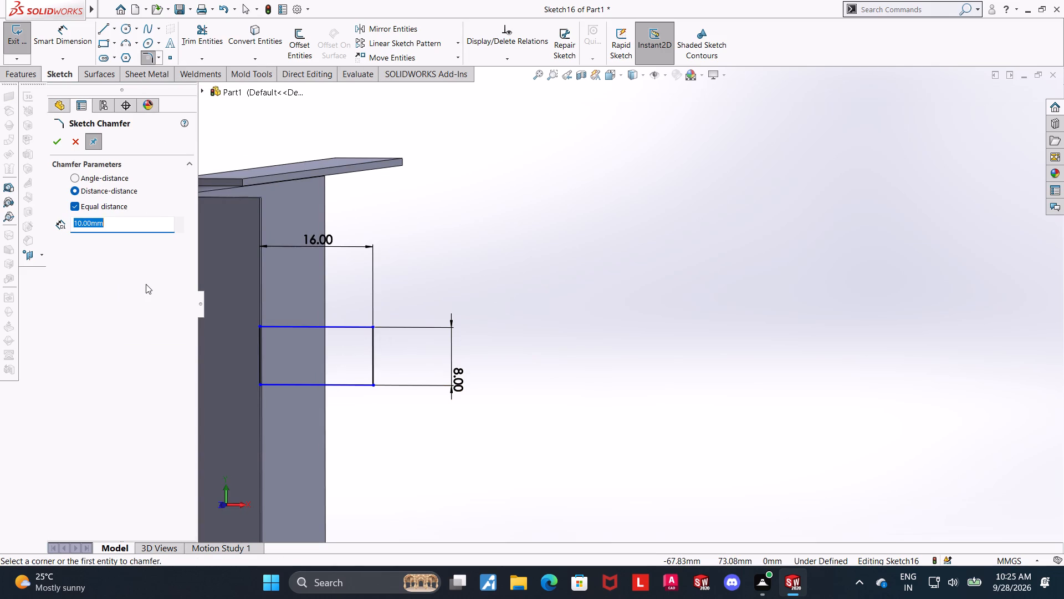
key("2")
key("period")
key("5")
key("Return")
left_click(372, 328)
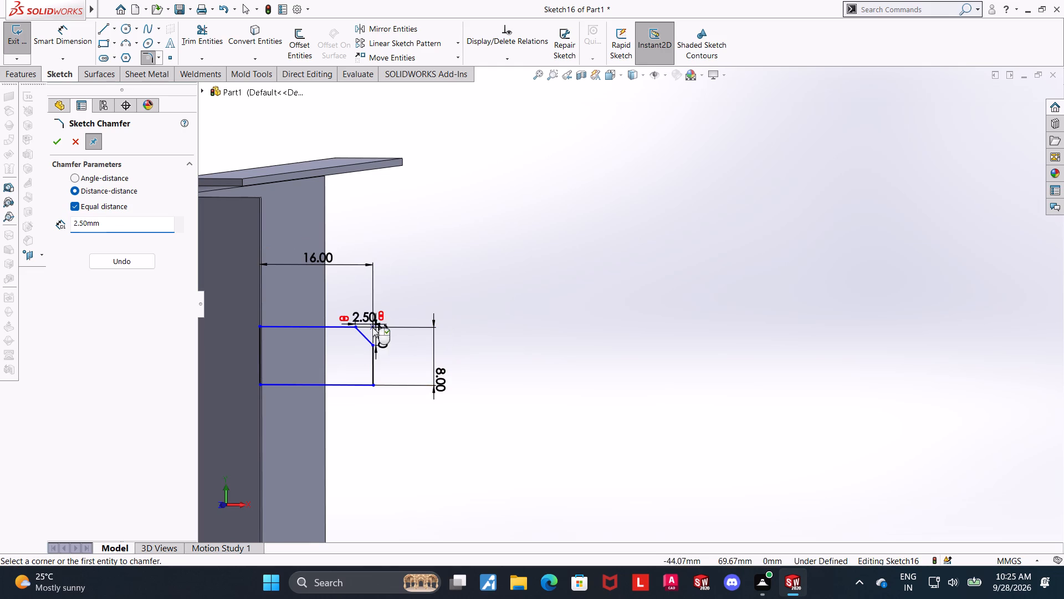
left_click(372, 385)
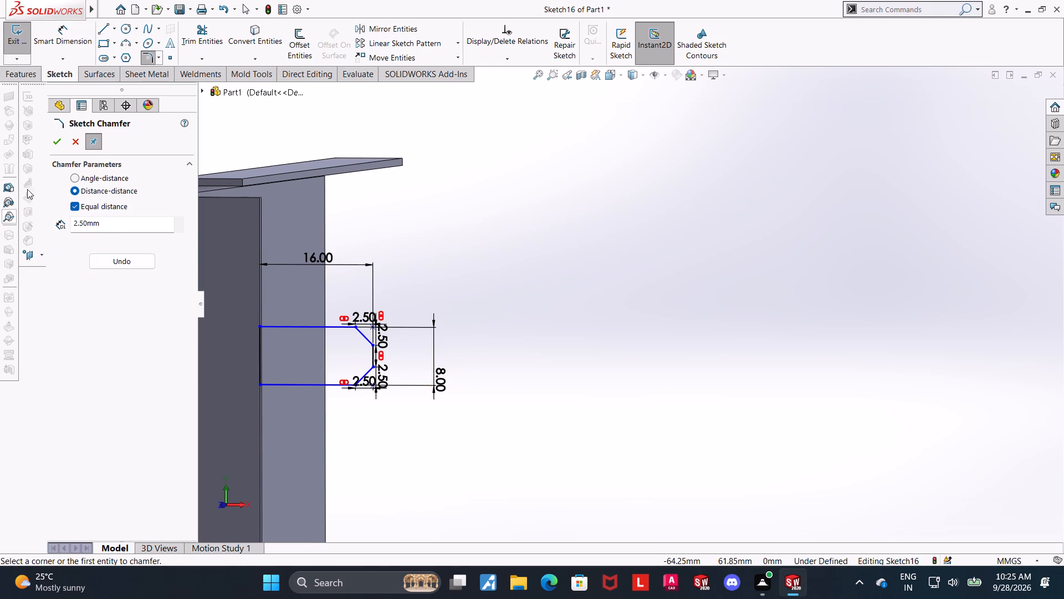
left_click(60, 143)
Examine the chamfered tab profile and its position against the left front flange from different angles.
middle_click_drag(599, 347, 617, 344)
scroll(458, 400, "down", 2)
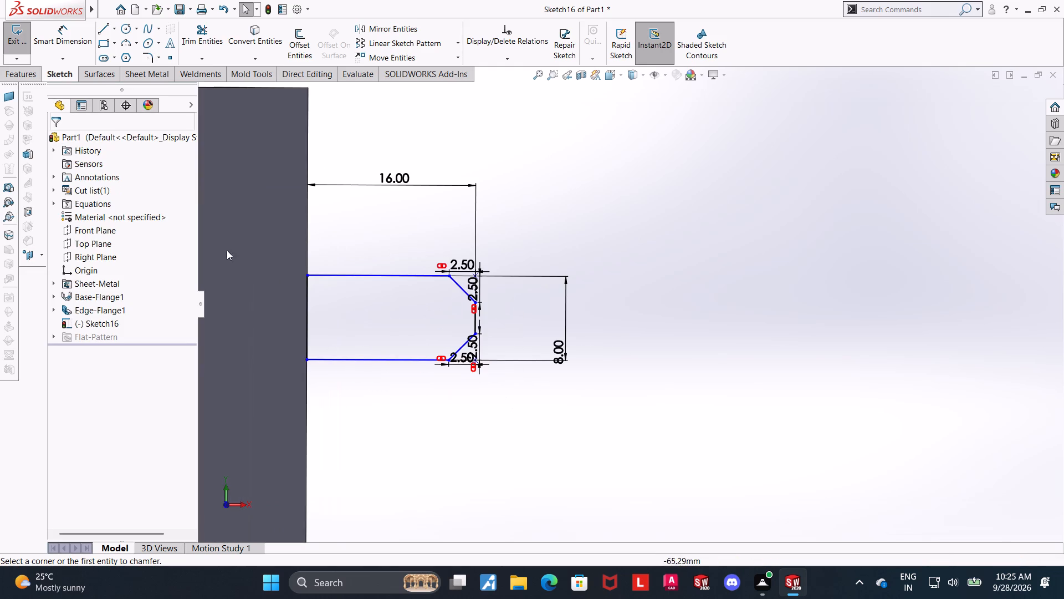
scroll(635, 374, "up", 3)
middle_click_drag(616, 368, 607, 371)
scroll(607, 371, "down", 2)
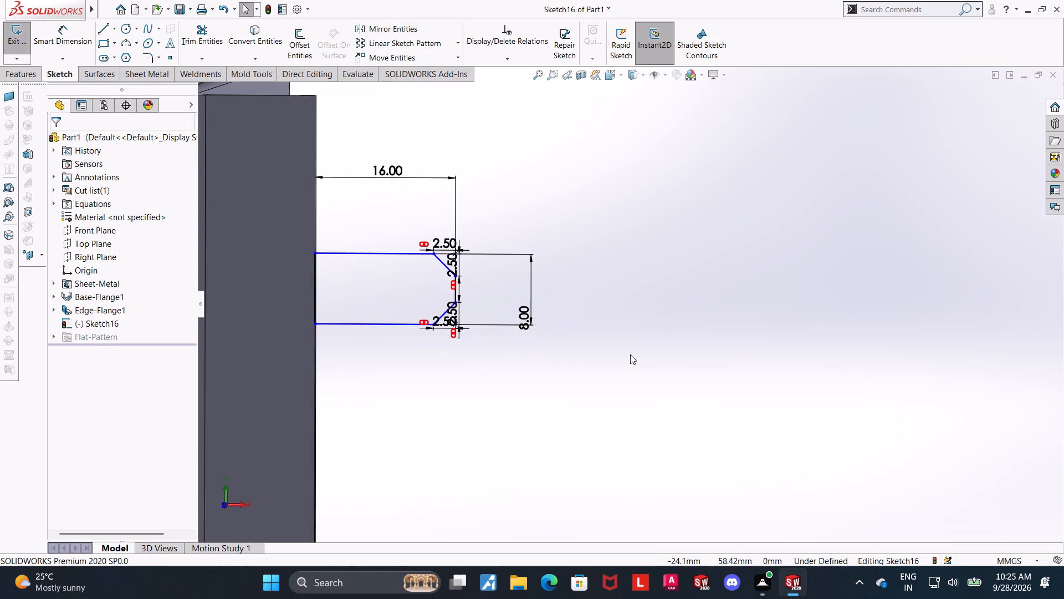
scroll(630, 354, "down", 1)
scroll(621, 362, "up", 1)
middle_click_drag(524, 359, 520, 362)
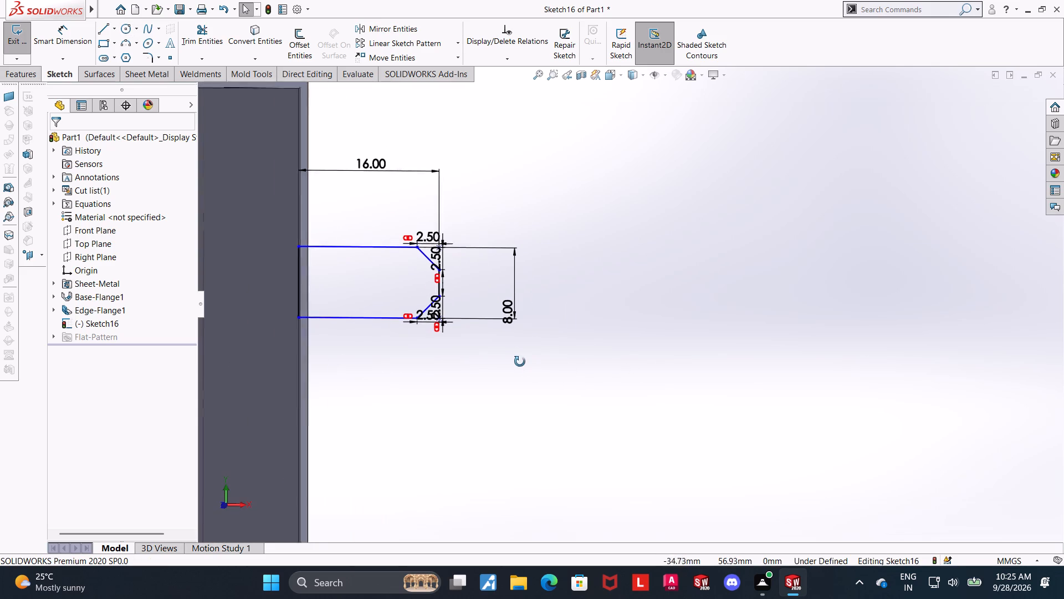
middle_click_drag(520, 362, 512, 364)
scroll(512, 364, "up", 2)
scroll(502, 366, "down", 1)
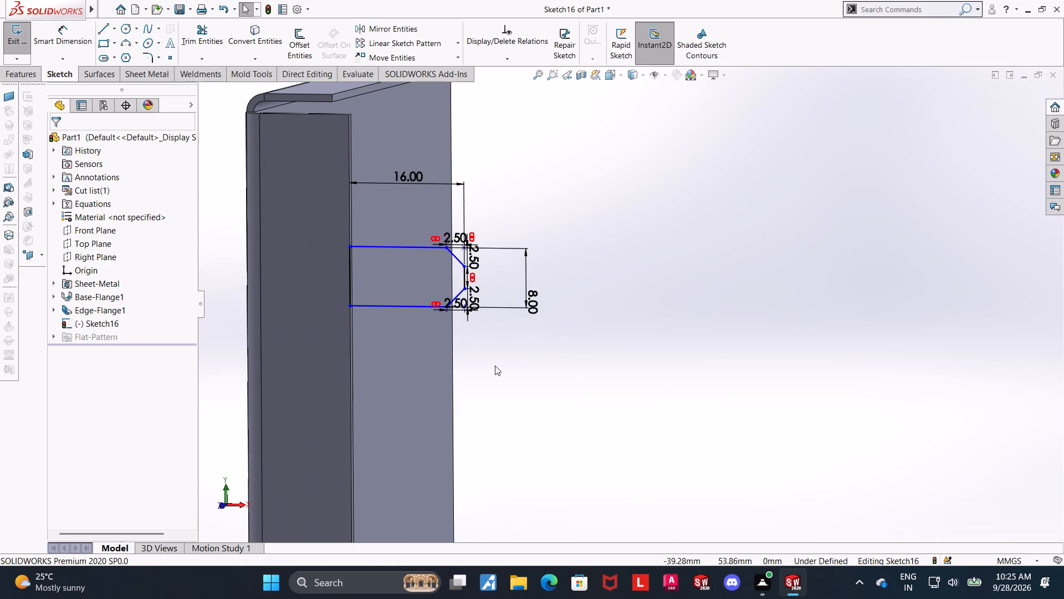
middle_click_drag(500, 375, 509, 377)
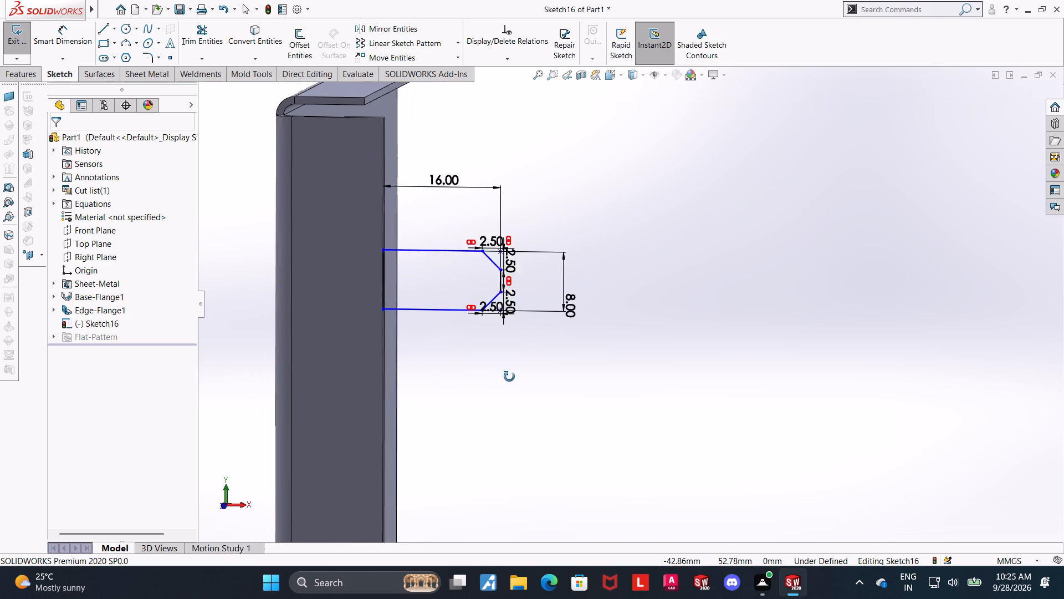
middle_click_drag(509, 377, 511, 377)
scroll(511, 377, "up", 3)
middle_click_drag(583, 364, 590, 363)
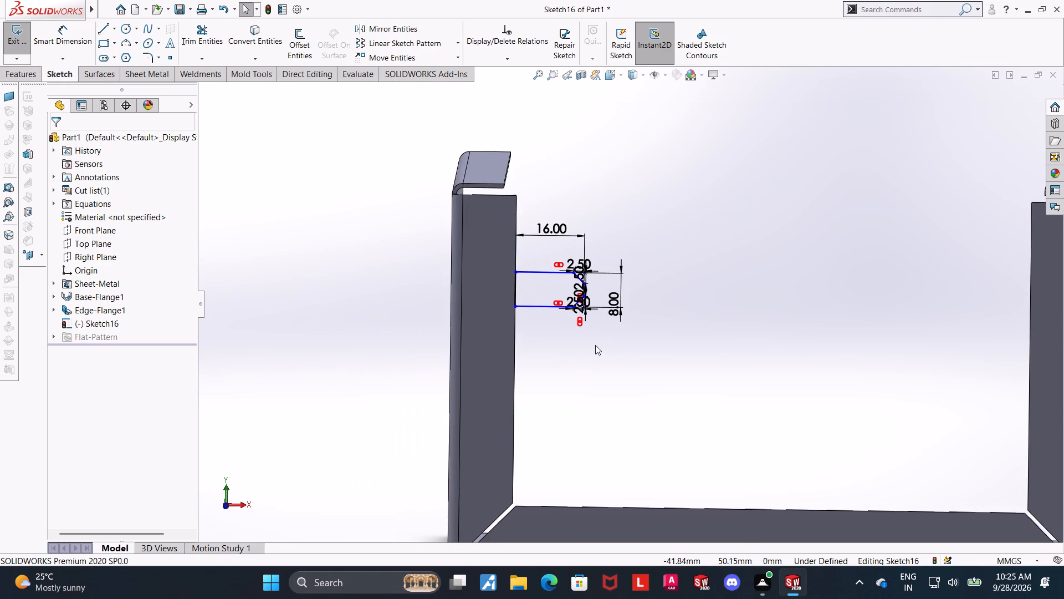
scroll(630, 295, "down", 3)
left_click(69, 40)
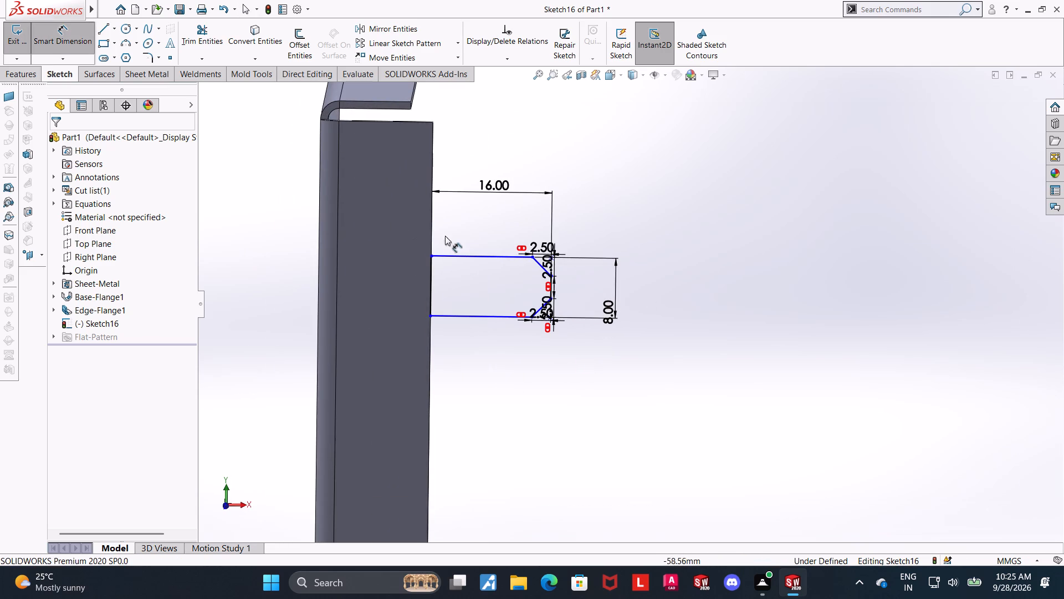
key("Escape")
Sketch a circle inside the chamfered tab profile and set its diameter to 4 mm.
scroll(618, 297, "down", 1)
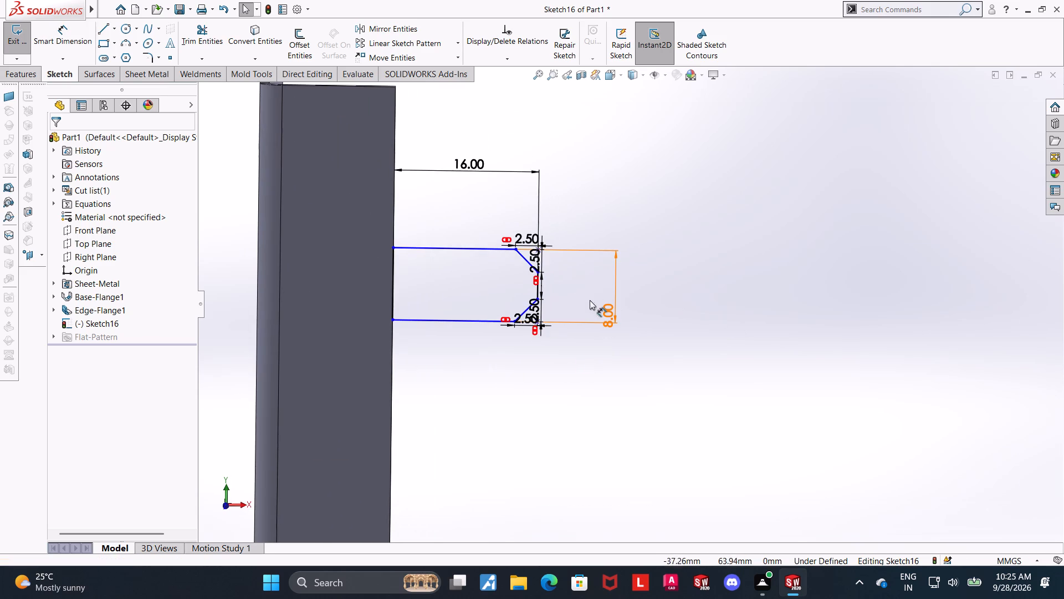
left_click(122, 31)
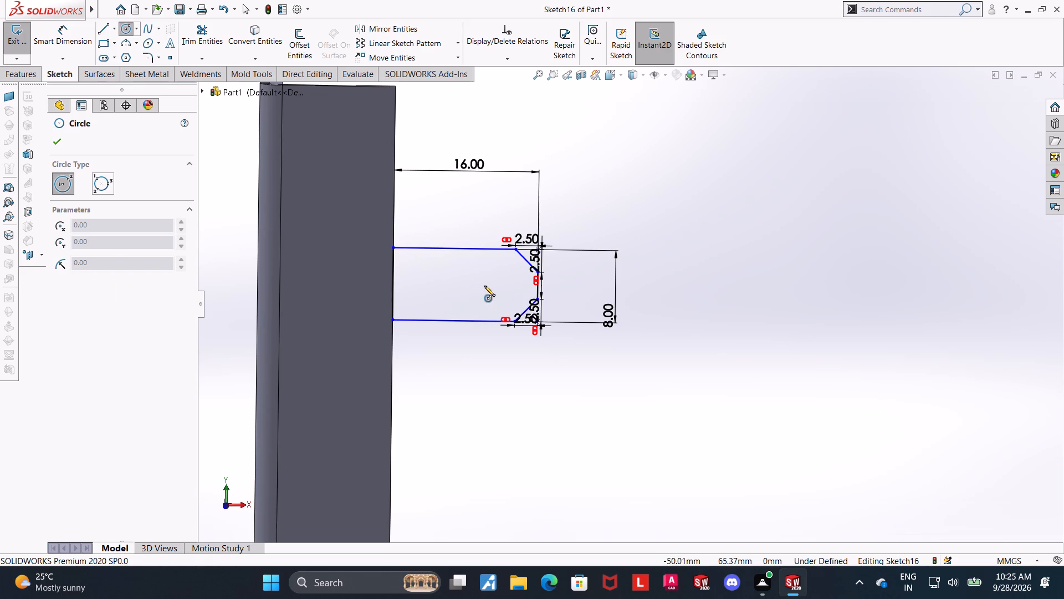
left_click(484, 286)
left_click(500, 278)
left_click(73, 42)
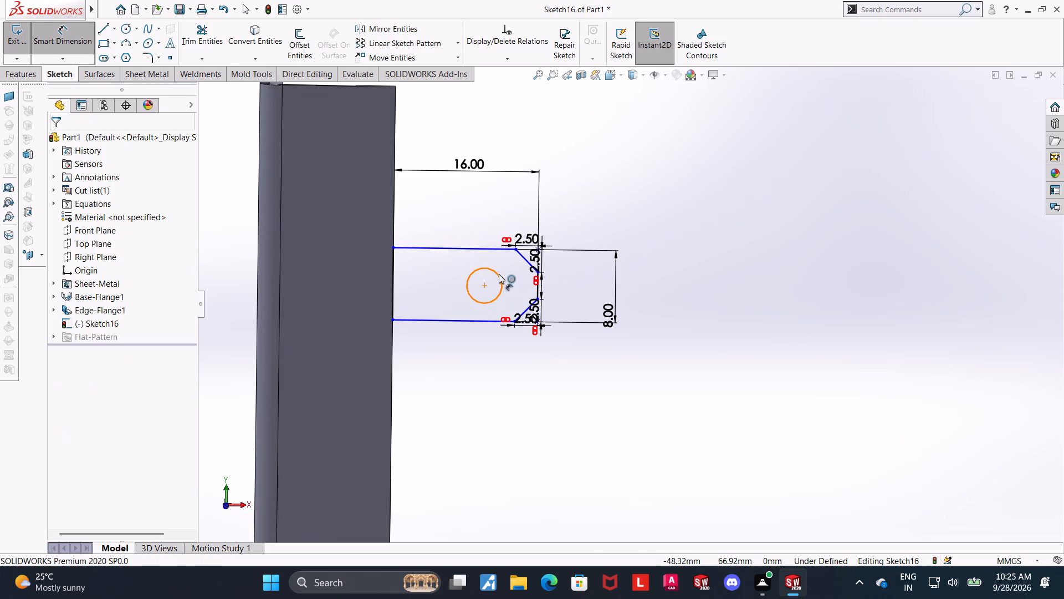
left_click(499, 273)
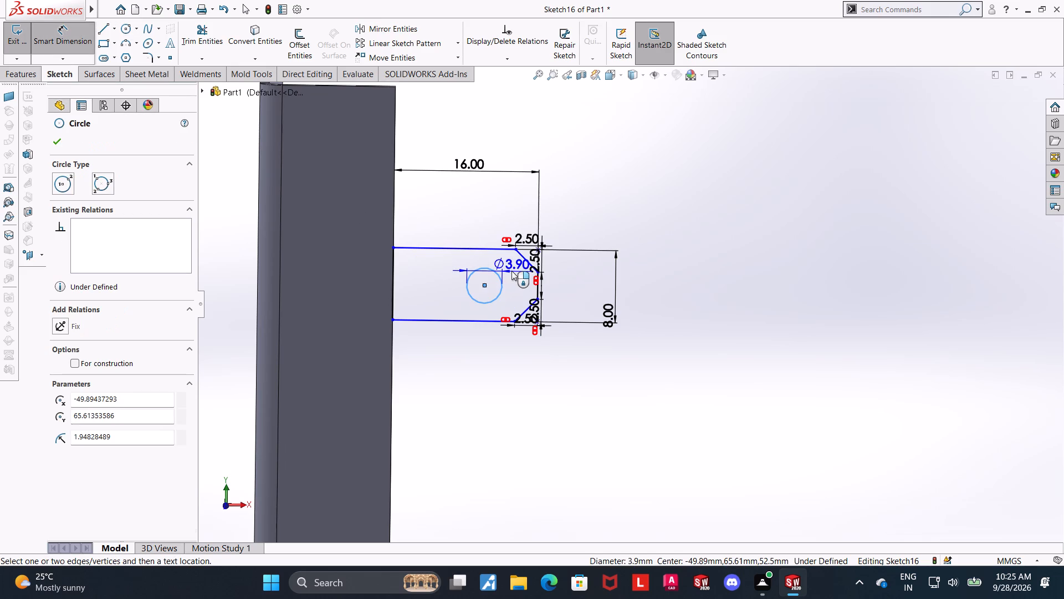
left_click(511, 270)
key("4")
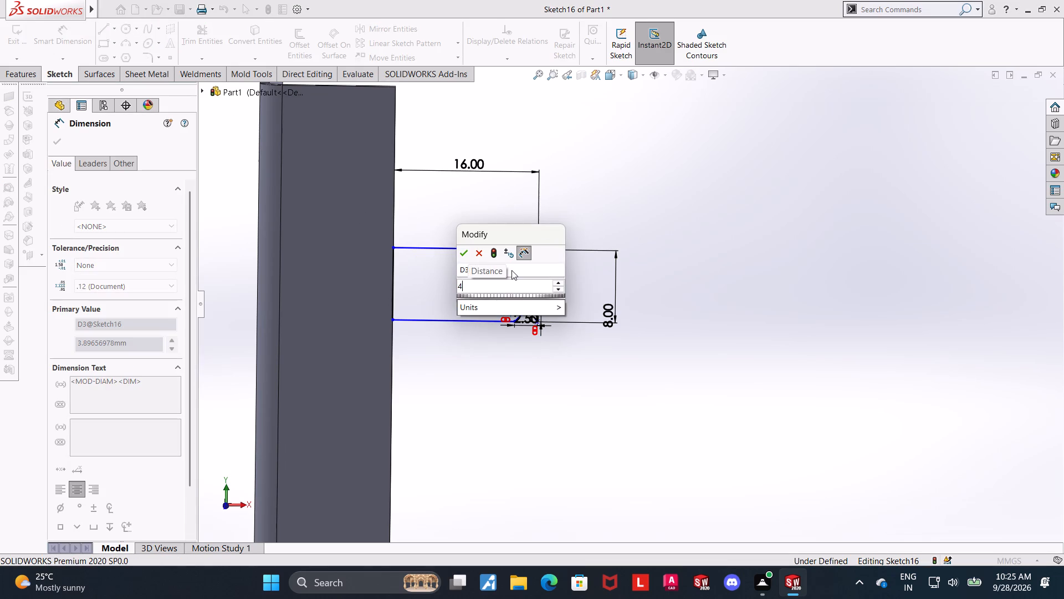
key("Return")
key("Escape")
Dimension the circle's centre 8 mm from the tab profile's outer vertical edge.
left_click(59, 48)
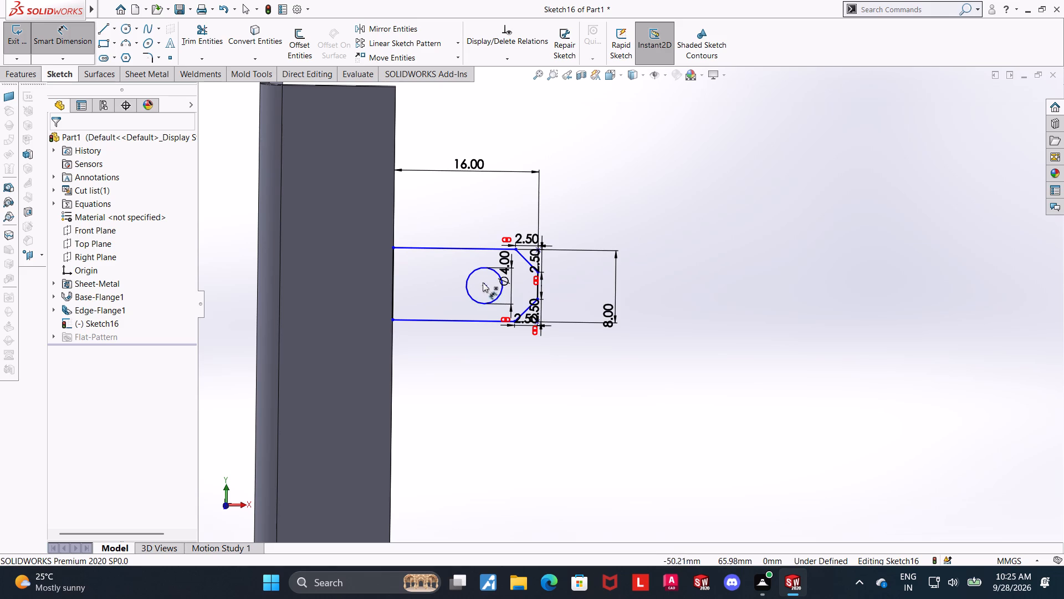
left_click(487, 285)
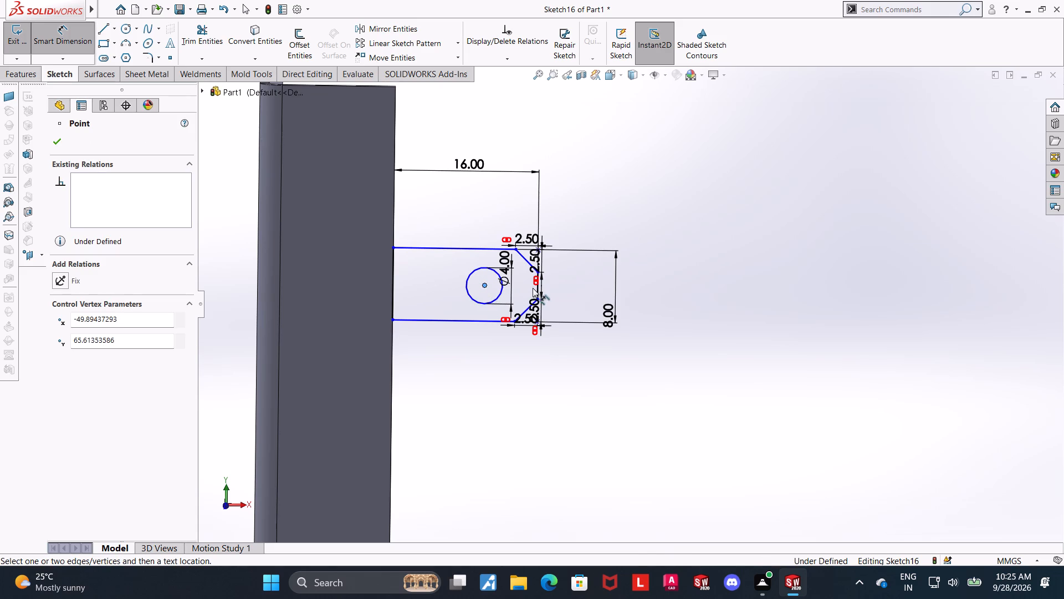
left_click(536, 287)
left_click(515, 368)
key("8")
key("Return")
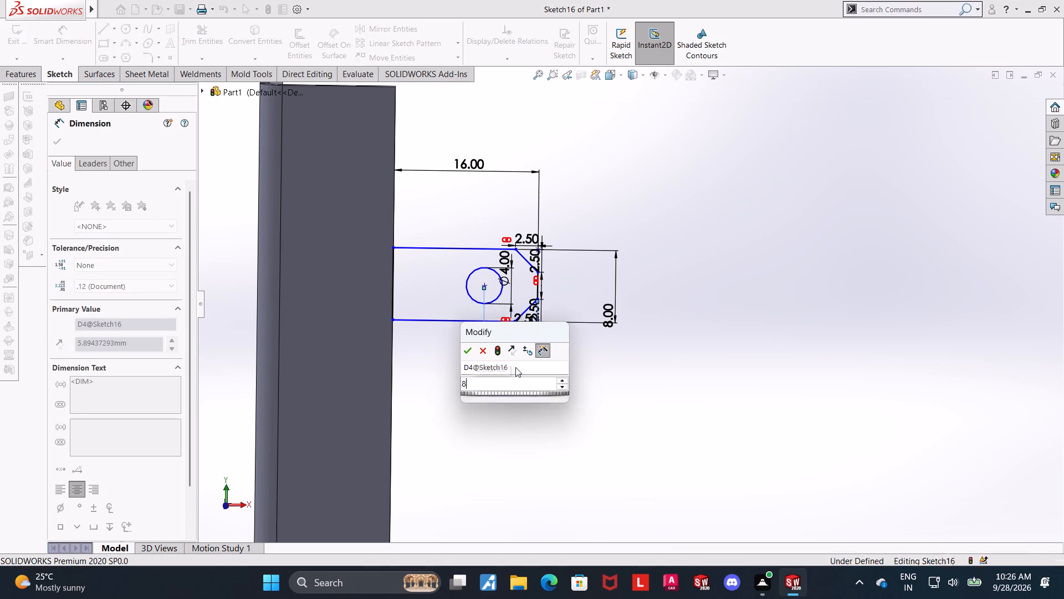
key("Escape")
Exit the tab sketch in the Front view and check the profile with its hole and dimensions.
scroll(561, 410, "up", 3)
scroll(608, 357, "down", 4)
scroll(622, 362, "up", 4)
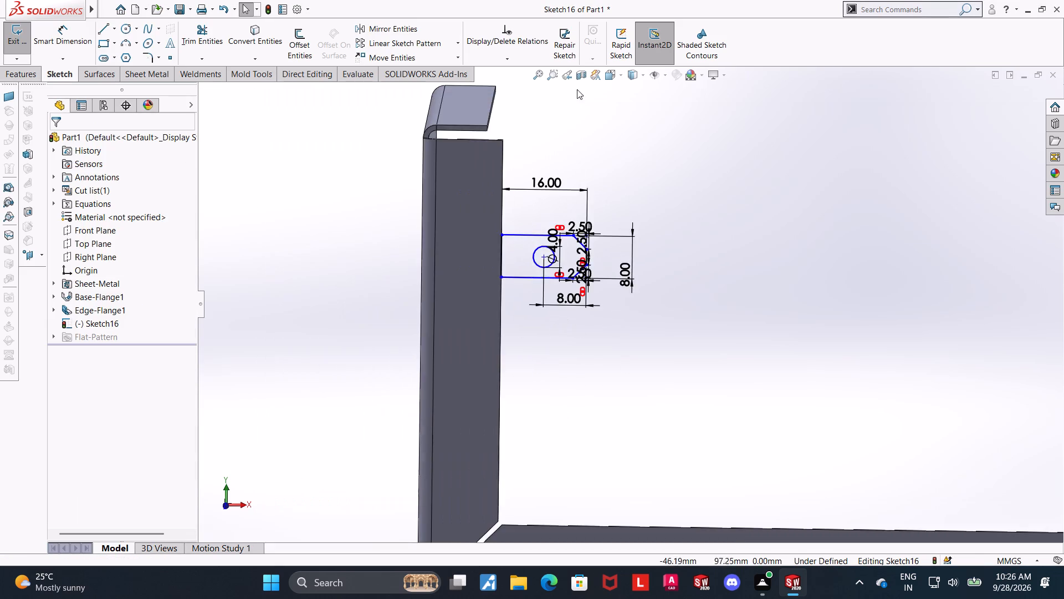
left_click(618, 74)
double_click(518, 347)
scroll(446, 215, "down", 2)
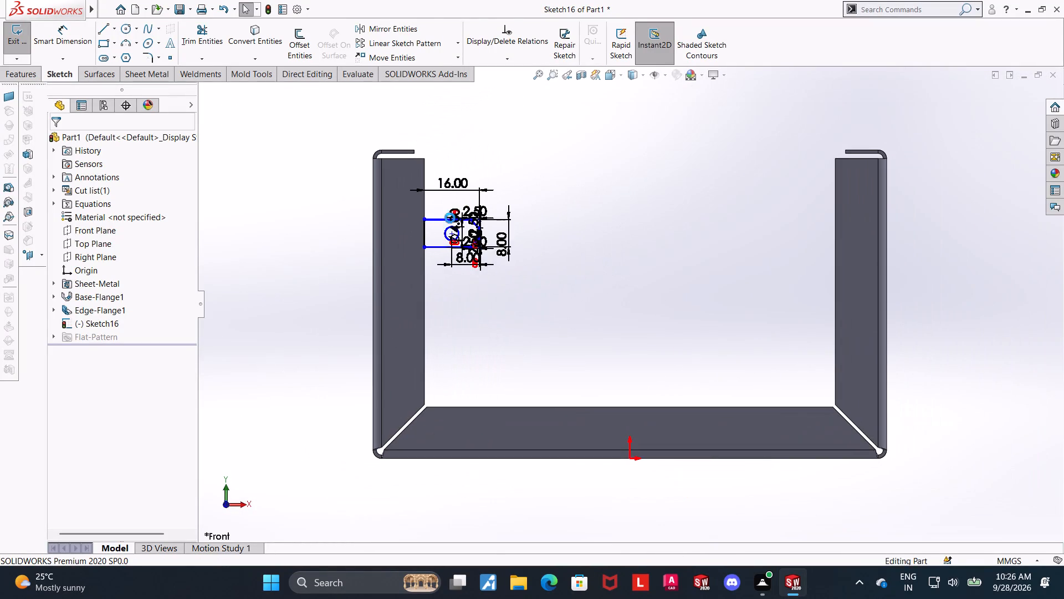
scroll(450, 218, "down", 7)
scroll(558, 345, "down", 2)
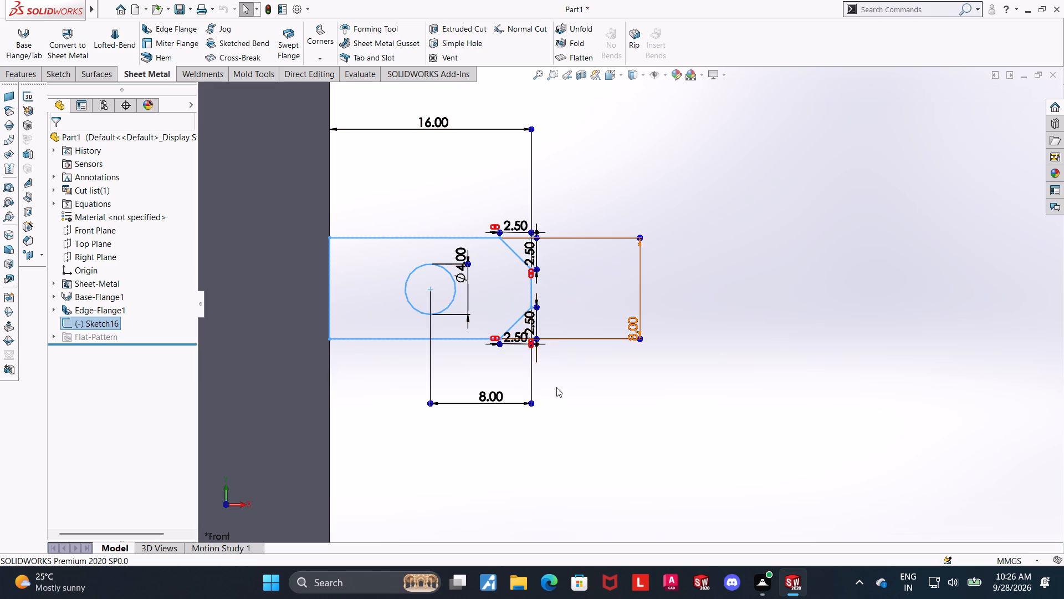
scroll(542, 377, "up", 1)
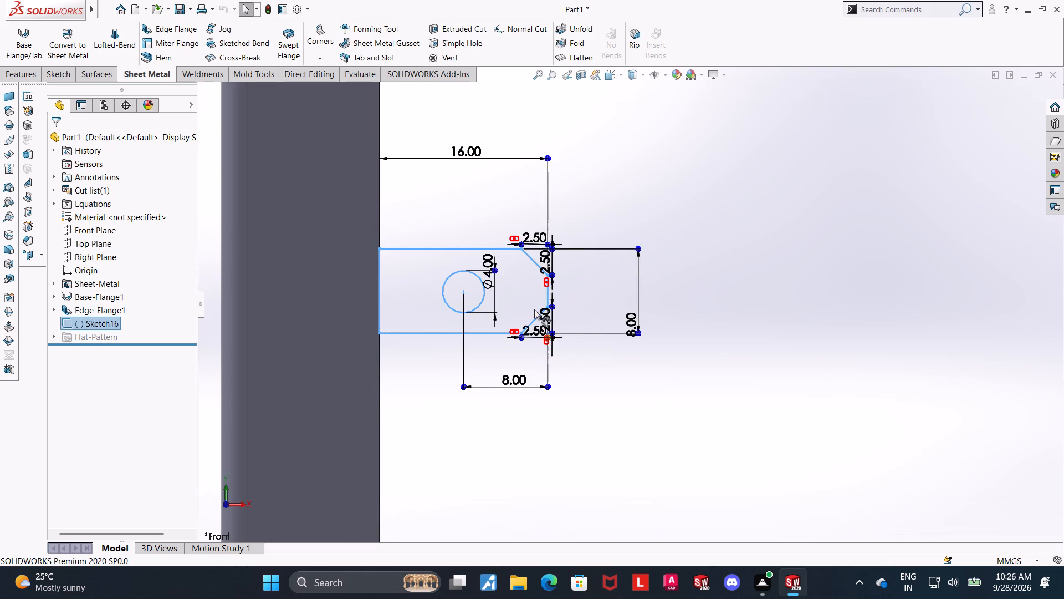
scroll(531, 307, "up", 2)
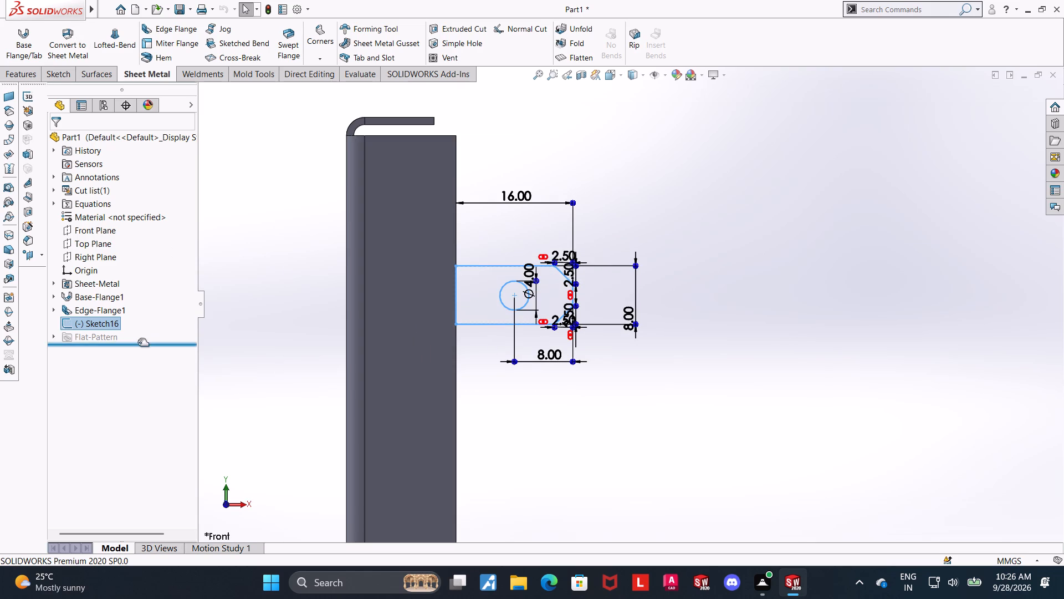
Reopen the tab sketch and dimension the profile's upper line 8 mm below the left front flange's top edge.
left_click(99, 326)
left_click(111, 291)
left_click(75, 38)
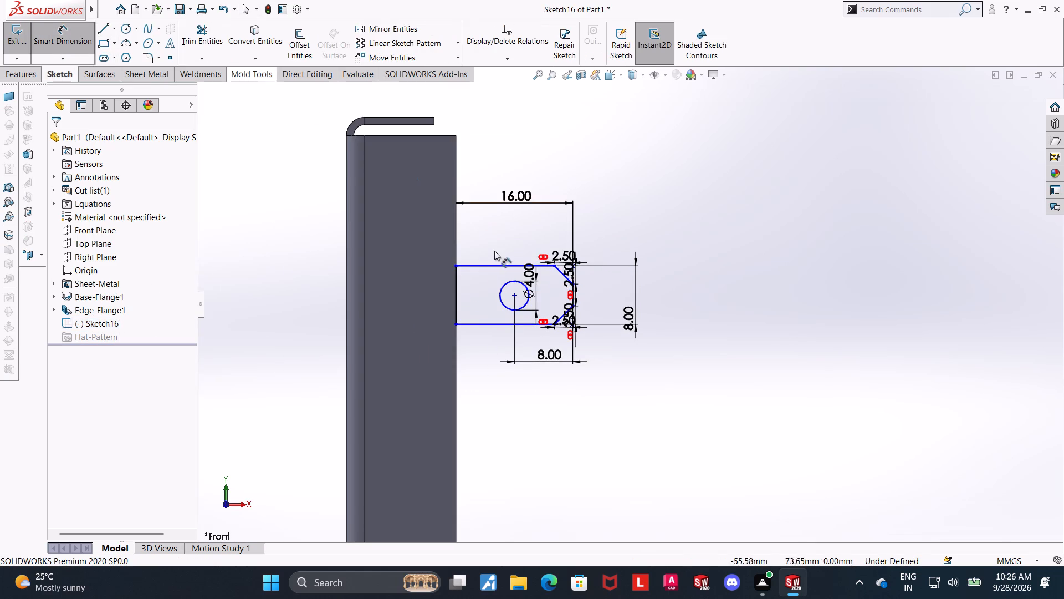
left_click(489, 269)
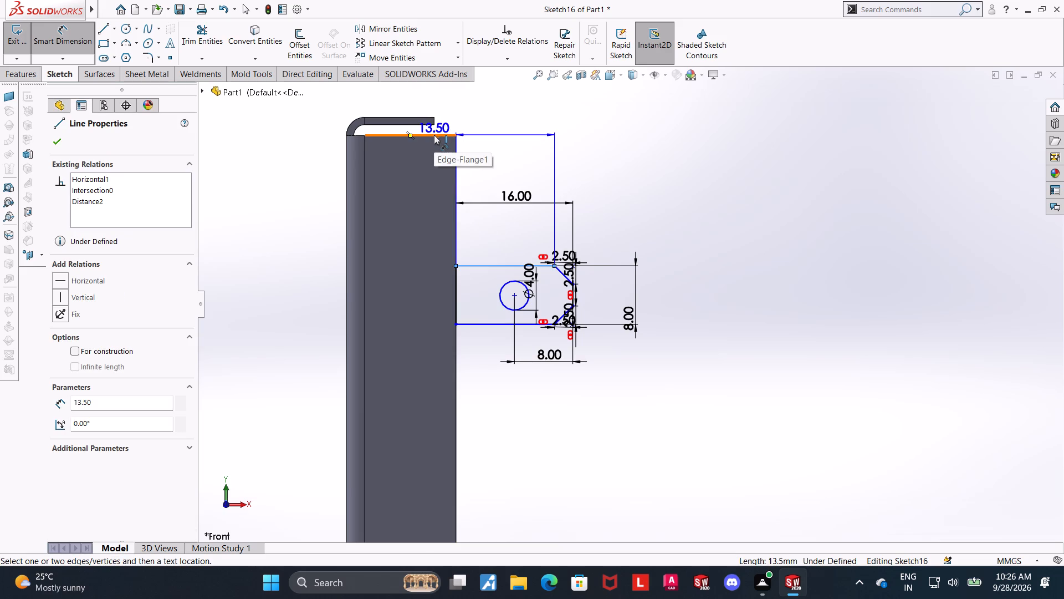
left_click(433, 135)
left_click(538, 155)
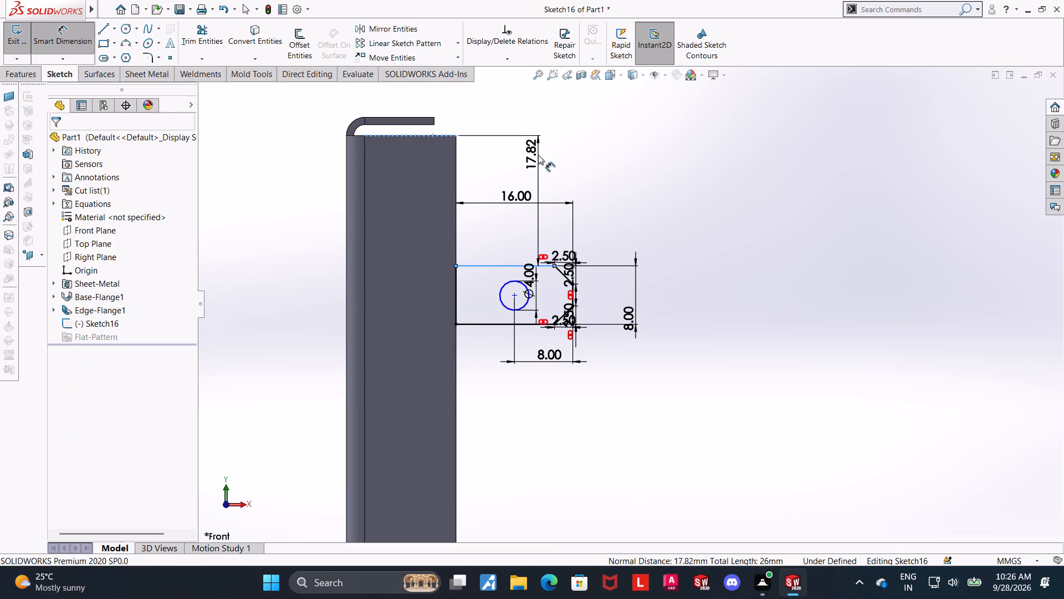
key("8")
key("Return")
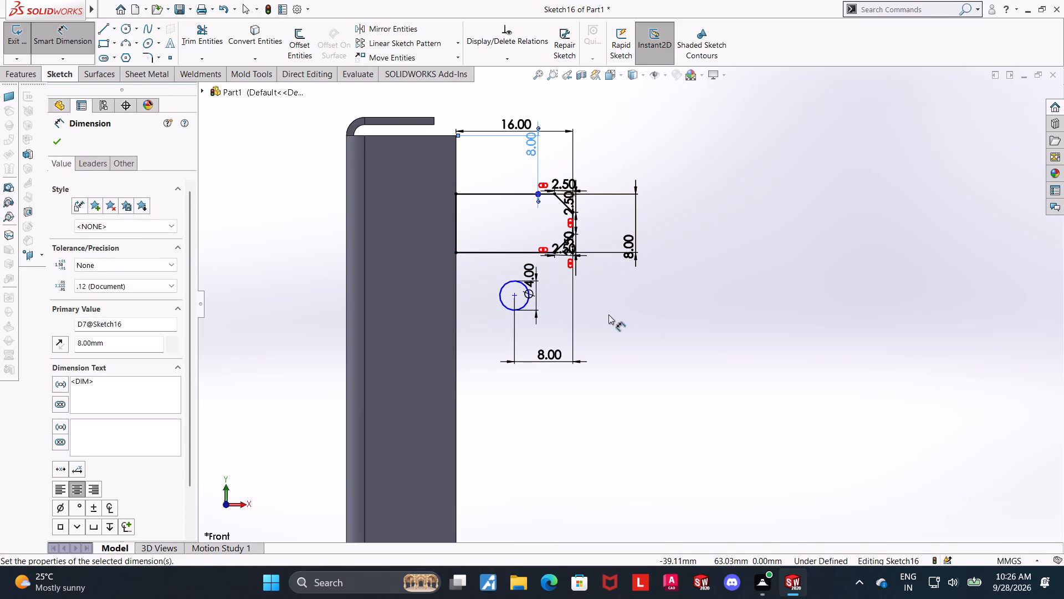
left_click(649, 317)
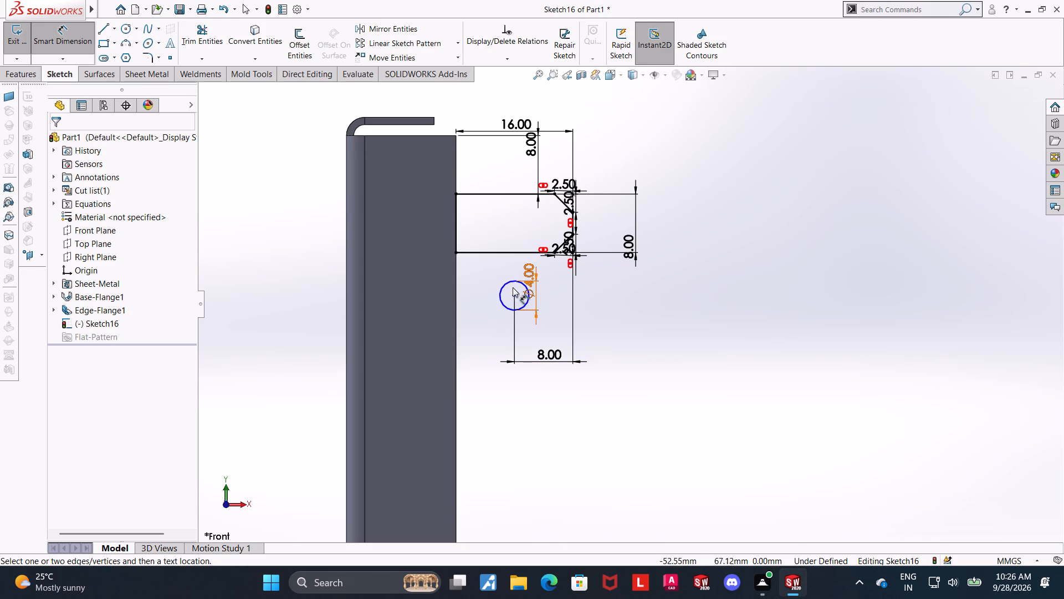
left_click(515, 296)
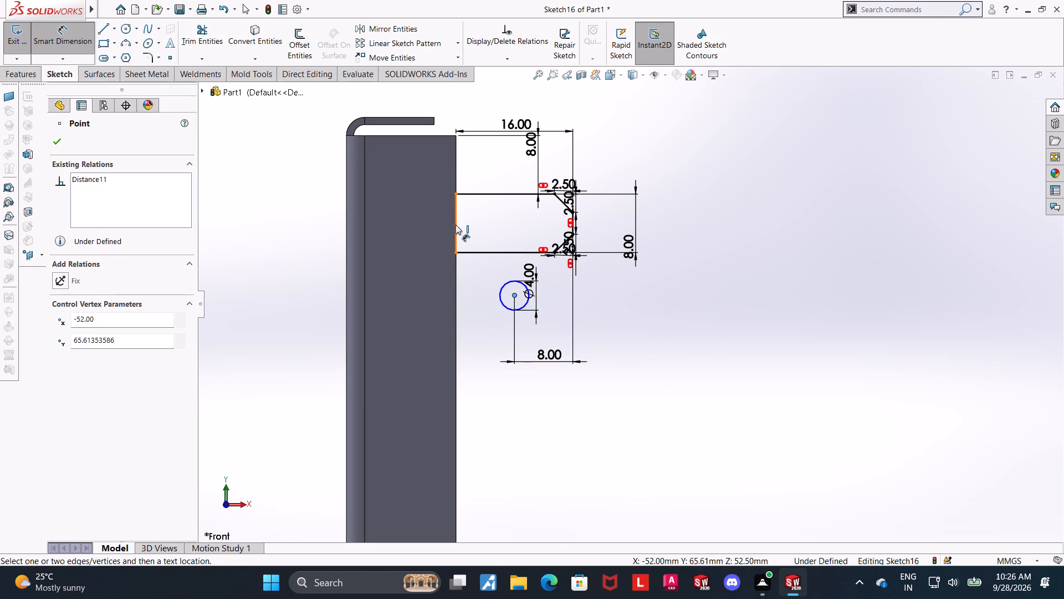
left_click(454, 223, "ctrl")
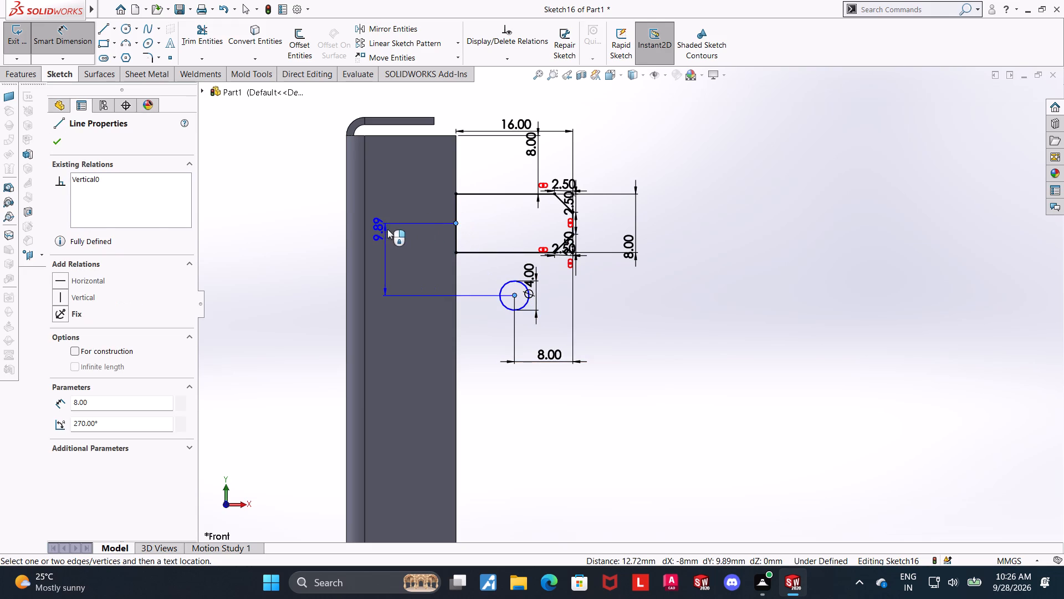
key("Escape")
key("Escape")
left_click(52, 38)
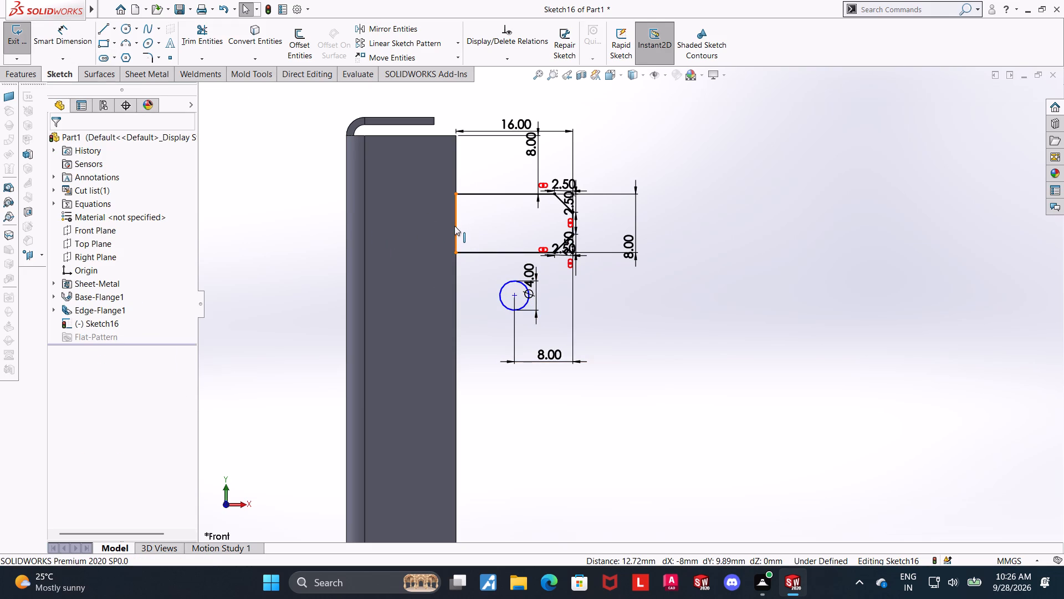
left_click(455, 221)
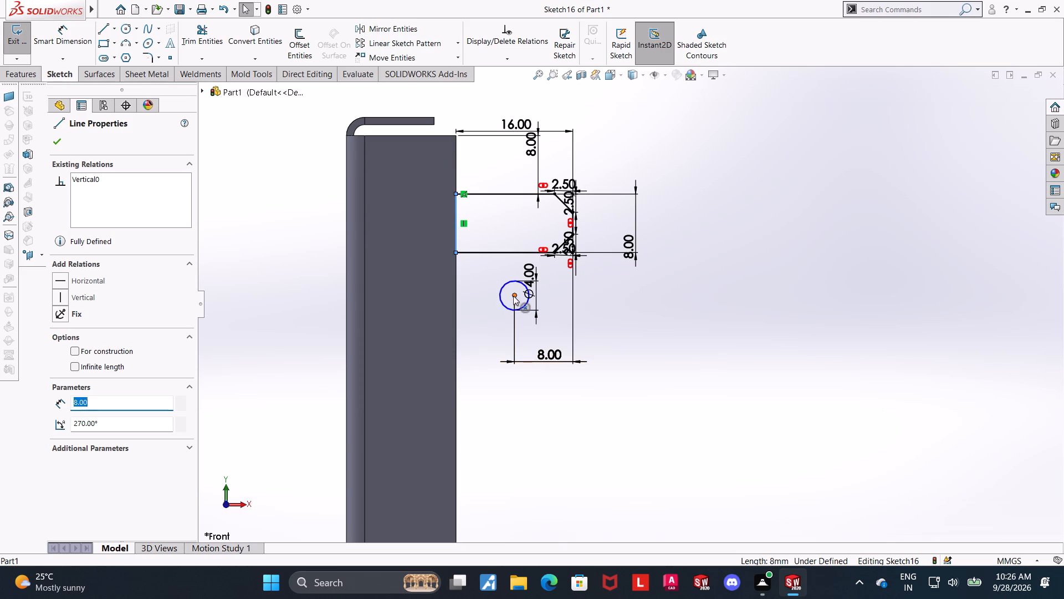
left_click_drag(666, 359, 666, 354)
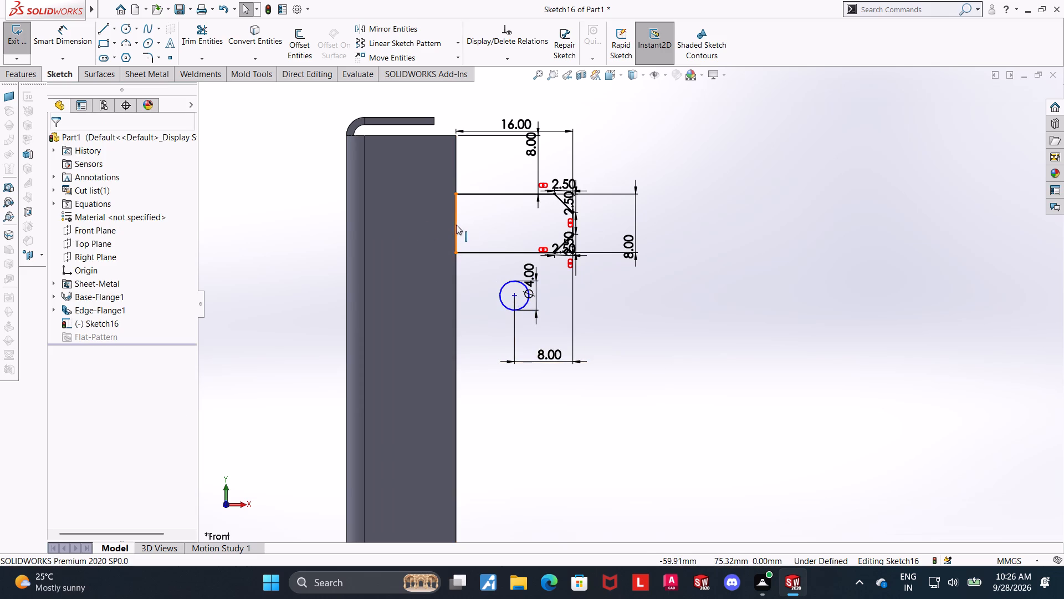
Add a Horizontal relation between the midpoint of the tab profile's line along the flange and the circle's centre.
left_click(455, 225)
left_click(513, 294, "ctrl")
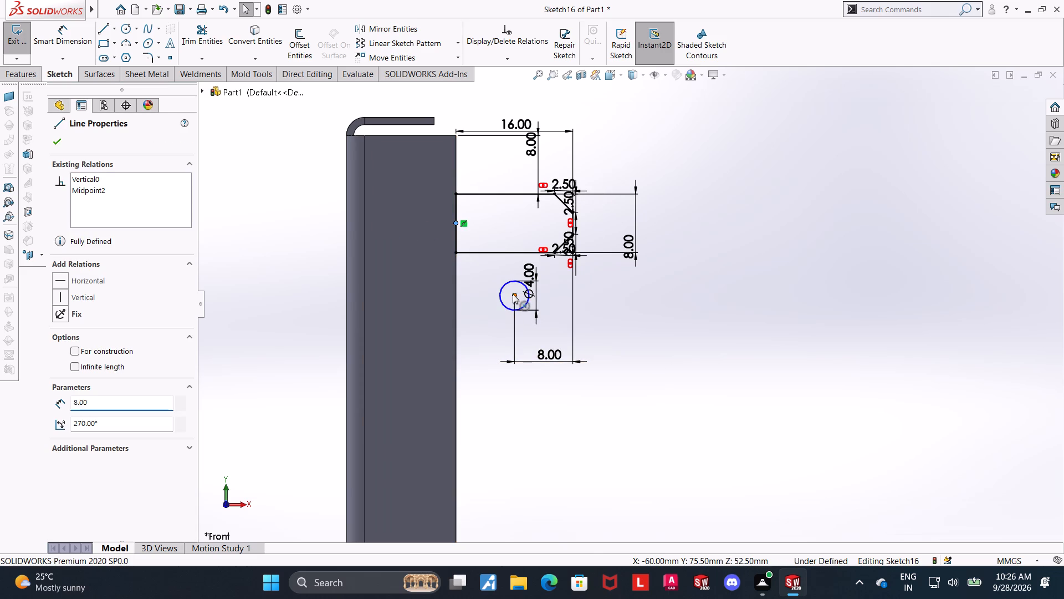
left_click(66, 339)
left_click(60, 147)
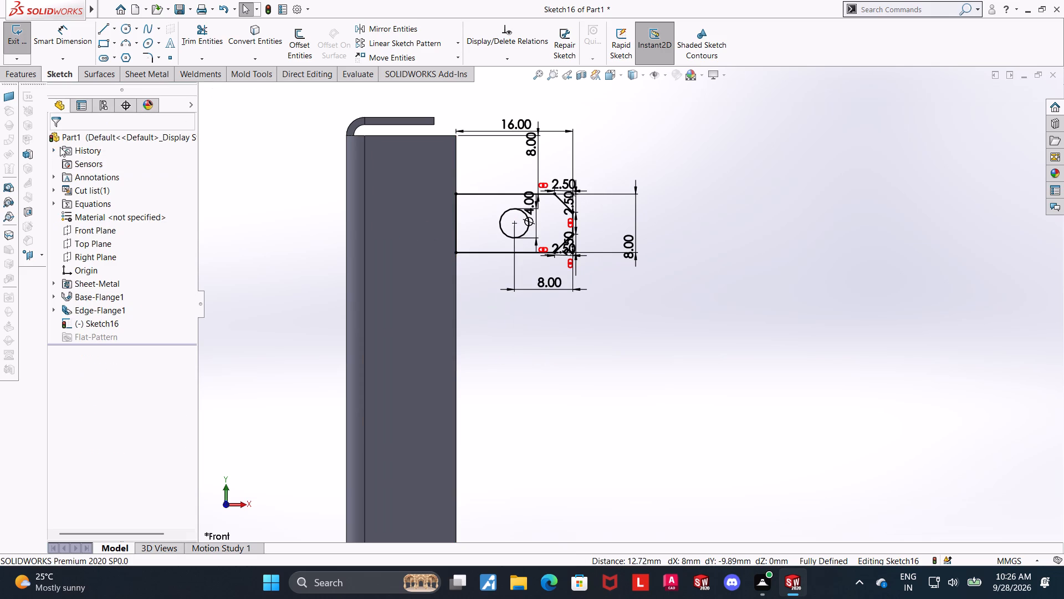
Check the tab profile and hole against the whole channel in the Front view, and exit the sketch.
scroll(545, 184, "down", 3)
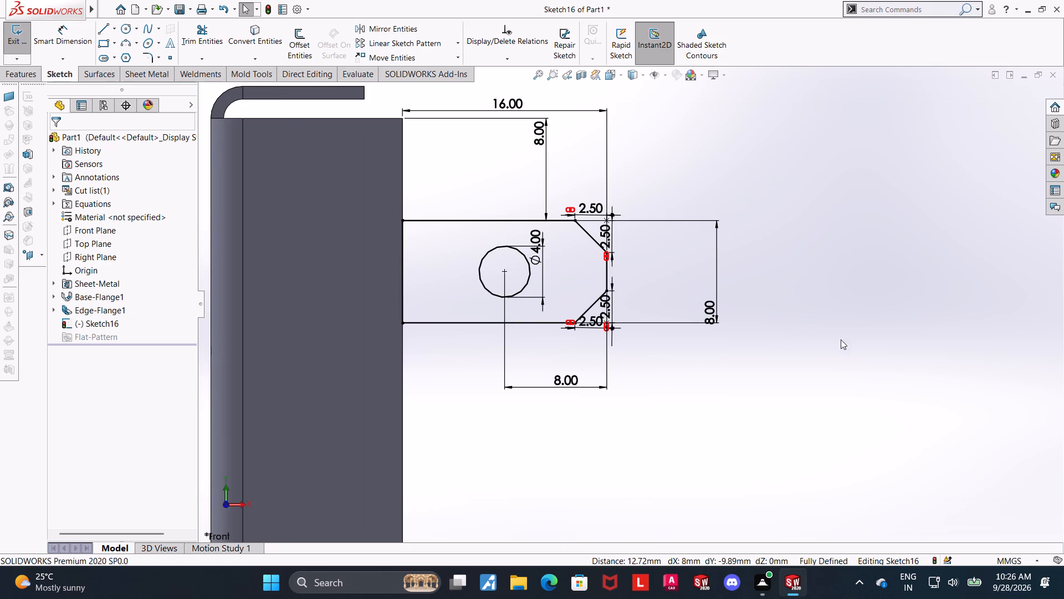
scroll(851, 297, "up", 2)
scroll(714, 337, "up", 3)
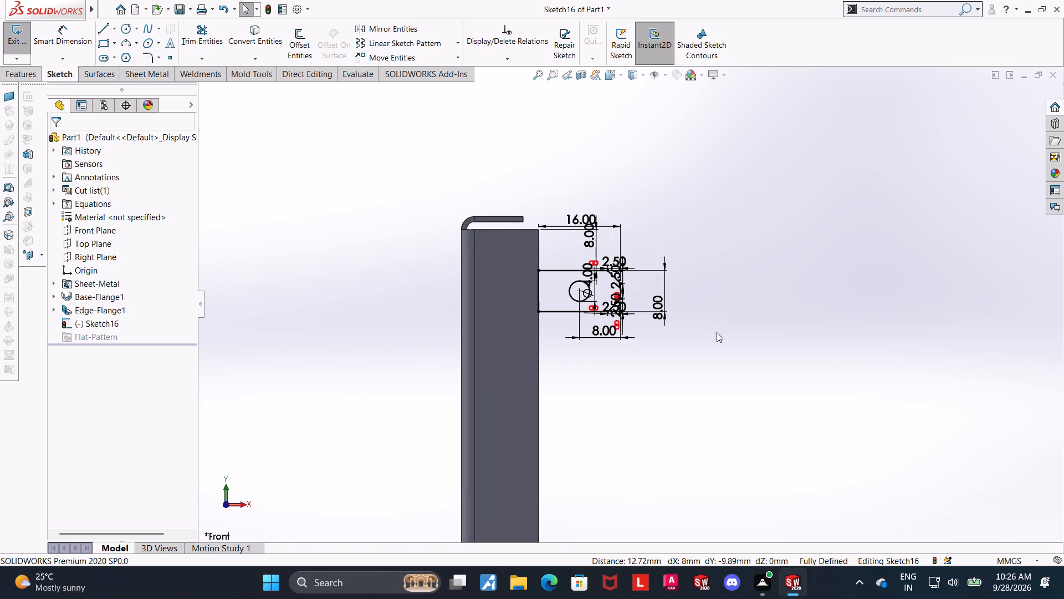
scroll(781, 426, "up", 3)
scroll(778, 424, "down", 3)
scroll(776, 422, "up", 2)
scroll(723, 361, "down", 1)
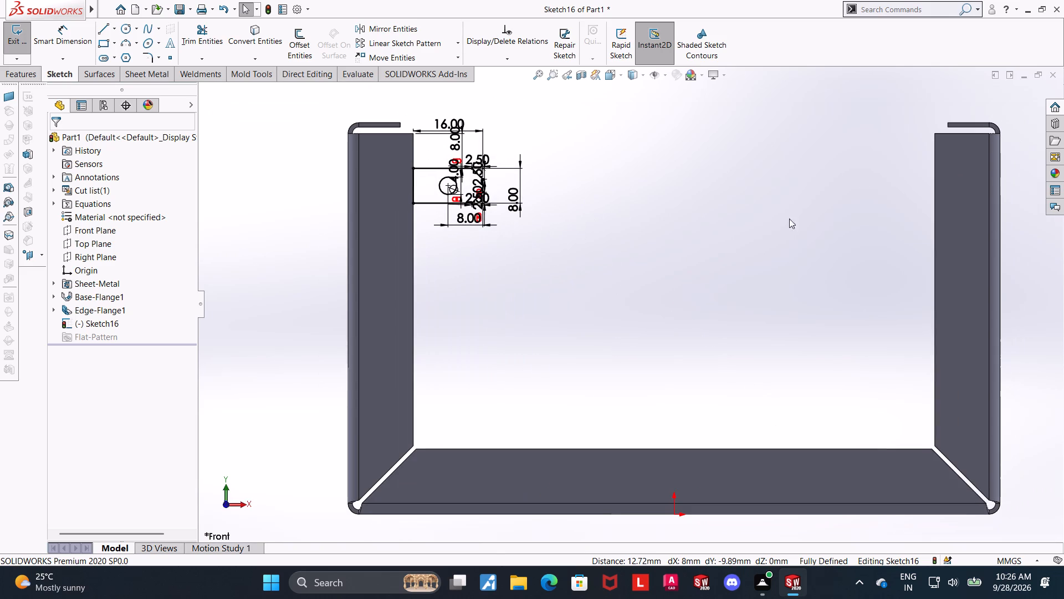
left_click(19, 37)
Create a Base Flange/Tab feature from the chamfered profile with its hole, merged with the left front flange.
middle_click_drag(587, 225, 545, 252)
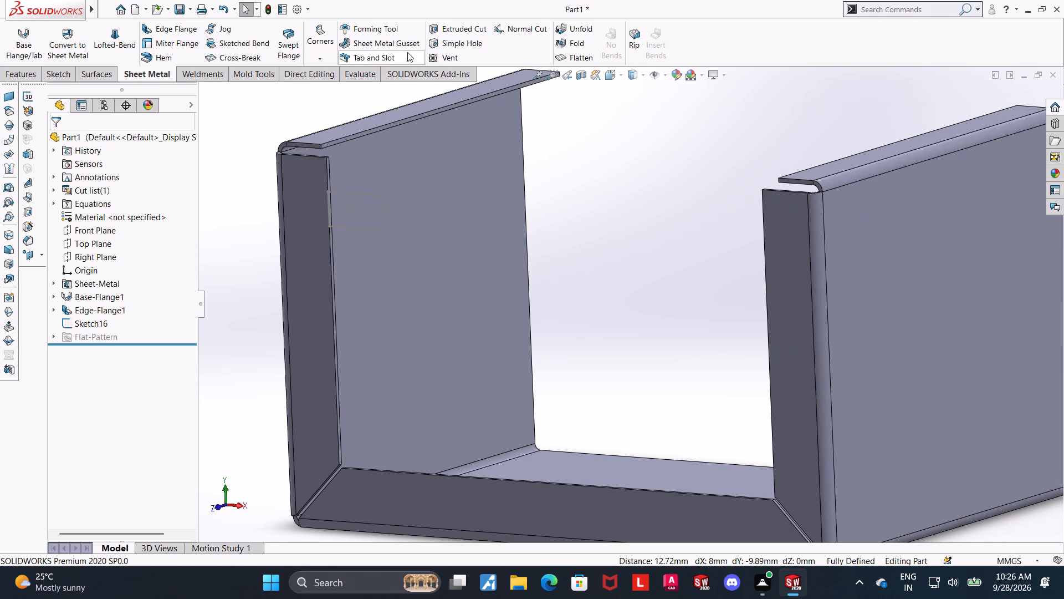
middle_click_drag(449, 225, 467, 228)
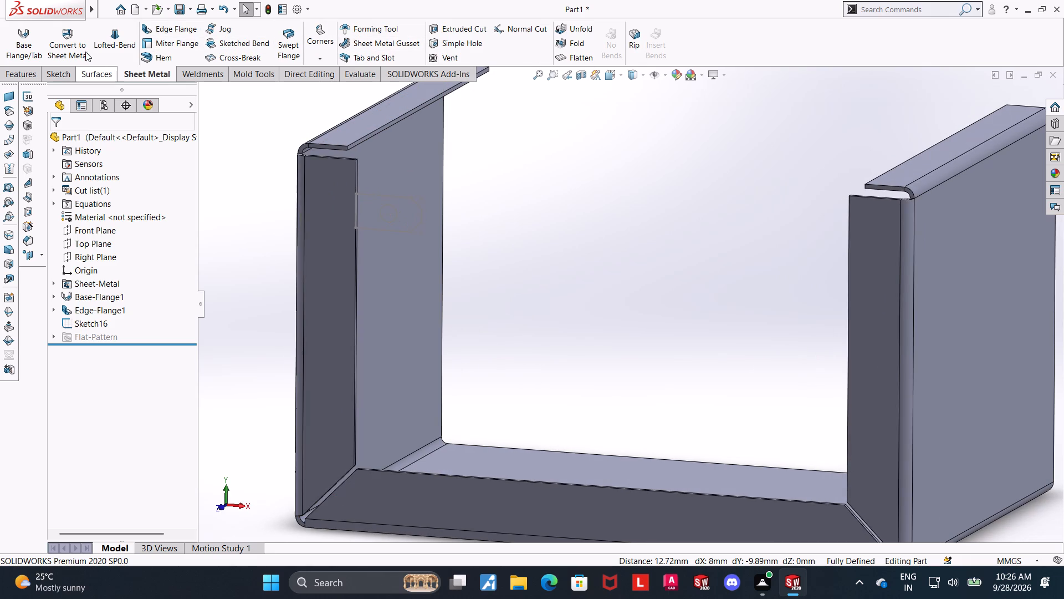
left_click(29, 41)
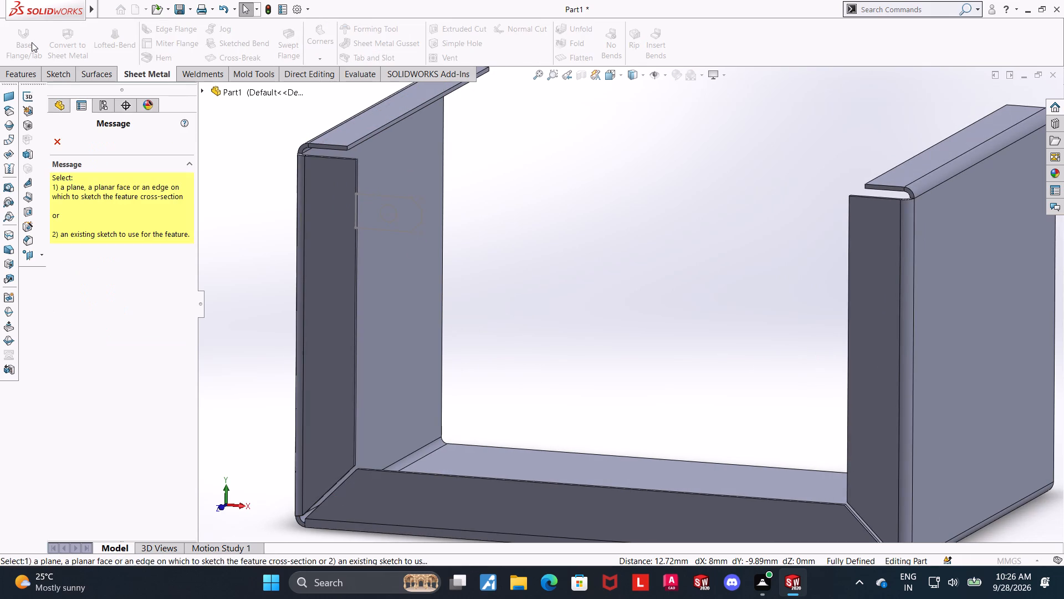
left_click(202, 89)
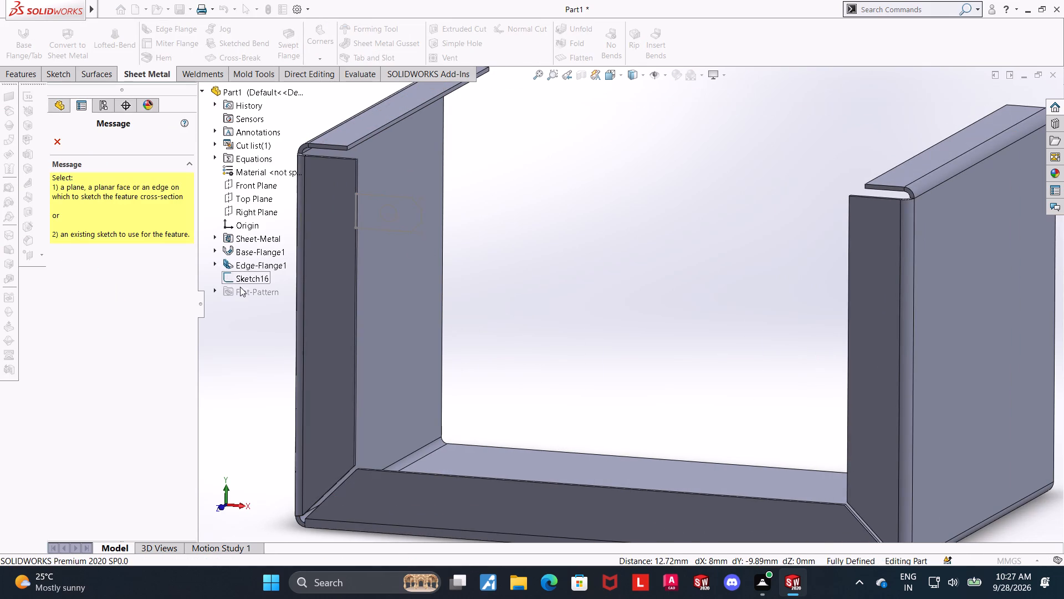
left_click(243, 279)
middle_click_drag(686, 246, 632, 287)
scroll(378, 188, "down", 3)
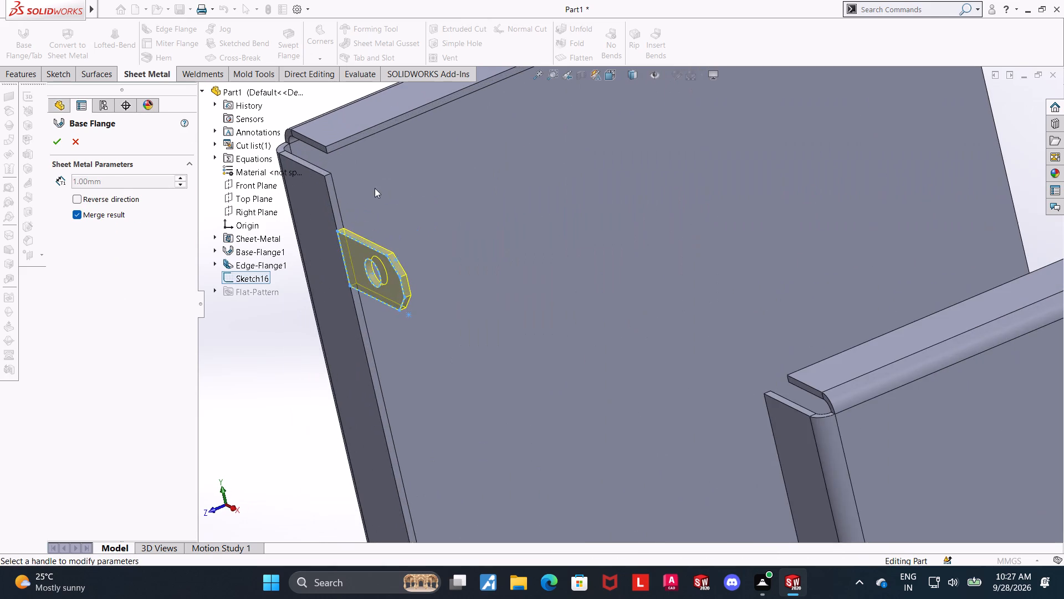
middle_click_drag(402, 208, 382, 240)
scroll(318, 261, "down", 3)
middle_click_drag(390, 259, 374, 278)
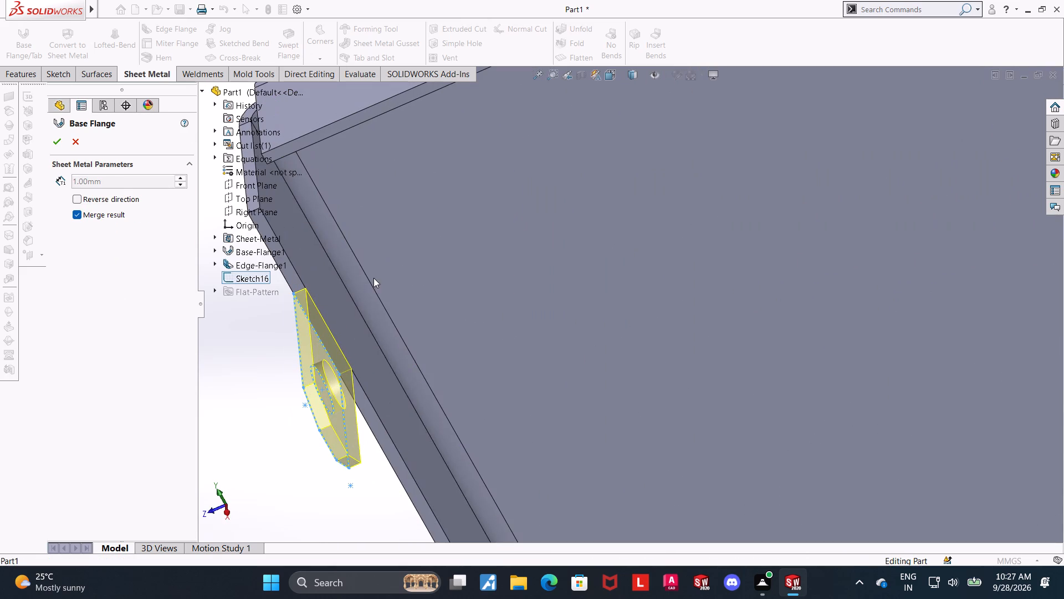
left_click(60, 137)
Examine the new chamfered tab and its hole on the left front flange from an oblique angle.
scroll(317, 328, "up", 4)
left_click(392, 353)
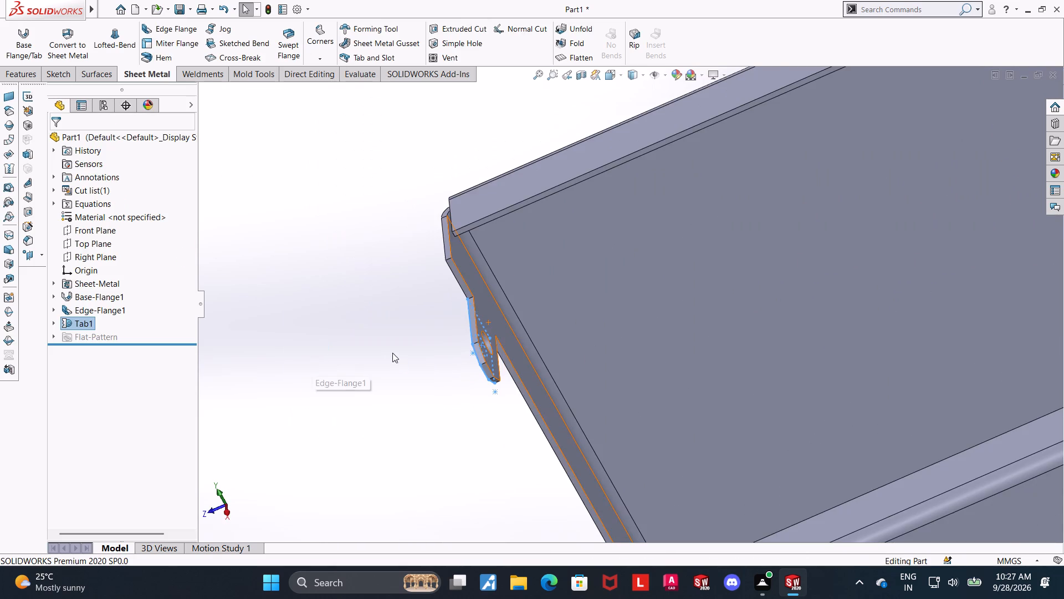
scroll(508, 314, "down", 5)
scroll(408, 370, "up", 1)
middle_click_drag(453, 362, 508, 329)
scroll(524, 337, "up", 4)
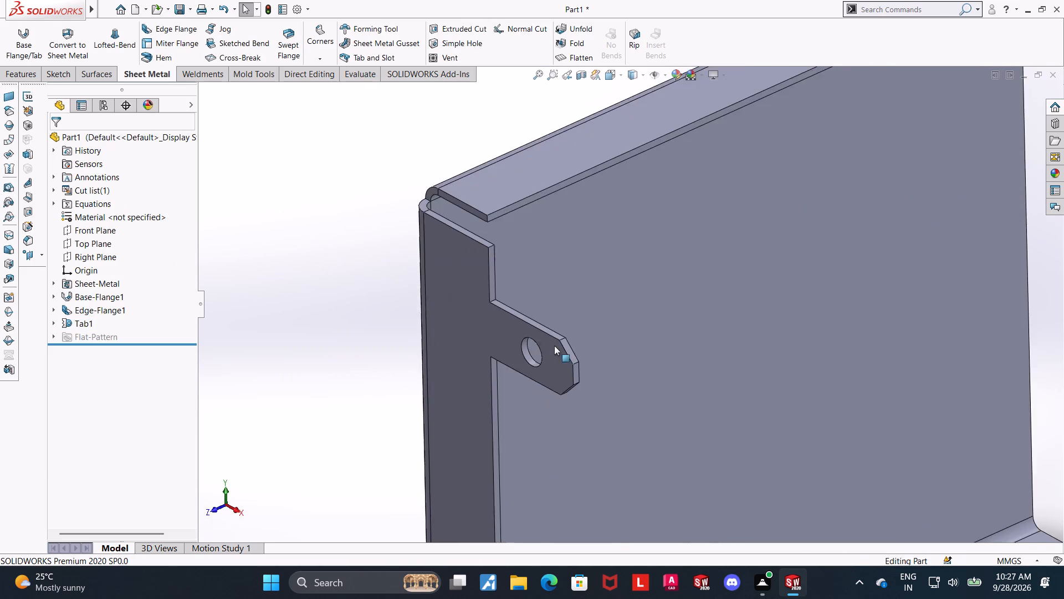
scroll(534, 349, "up", 4)
scroll(625, 343, "down", 2)
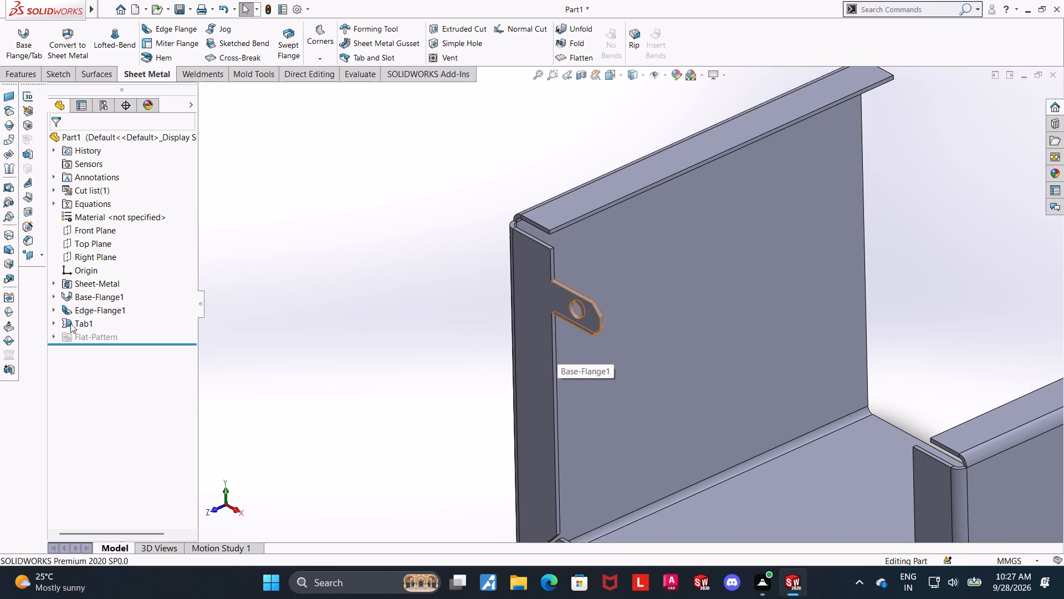
Reopen the tab feature's sketch for editing and orient the view normal to it.
left_click(58, 324)
left_click(86, 337)
left_click(93, 311)
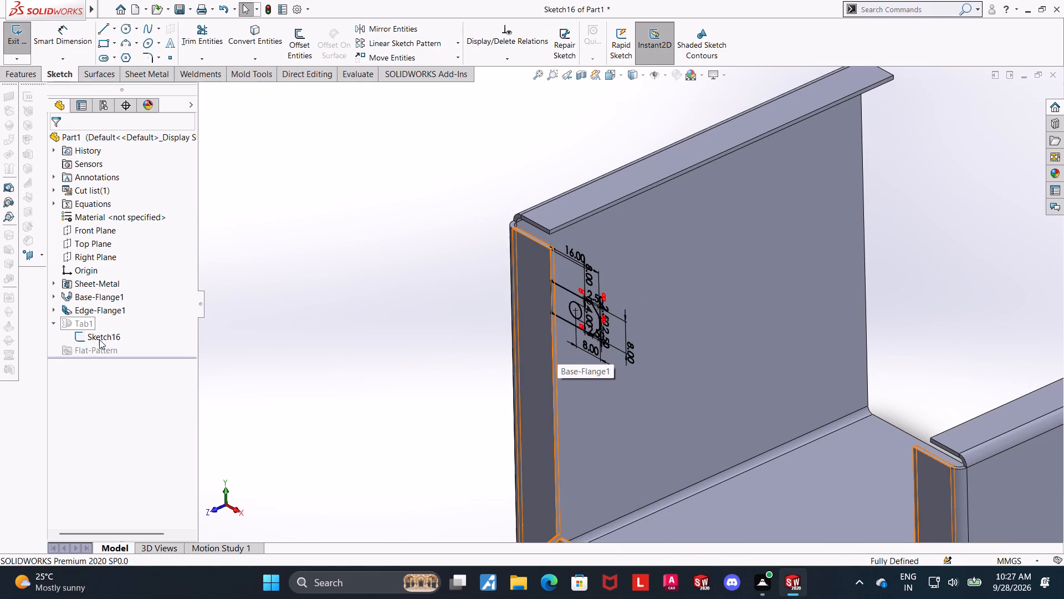
left_click(99, 339)
left_click(131, 327)
Examine the tab sketch's position relative to the left and right front flanges, restoring the Front view.
scroll(889, 323, "up", 1)
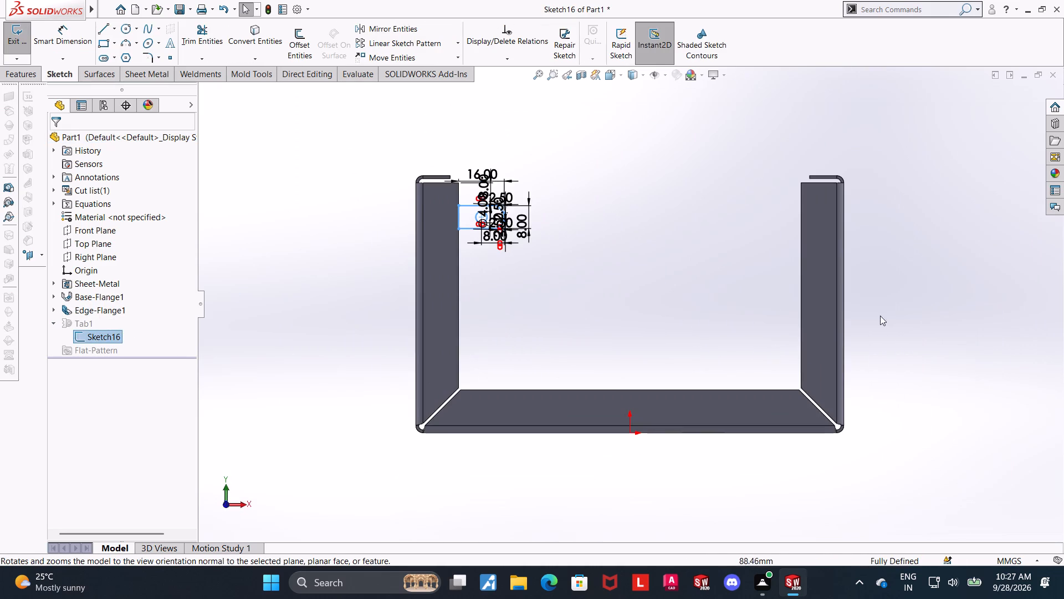
scroll(840, 238, "down", 1)
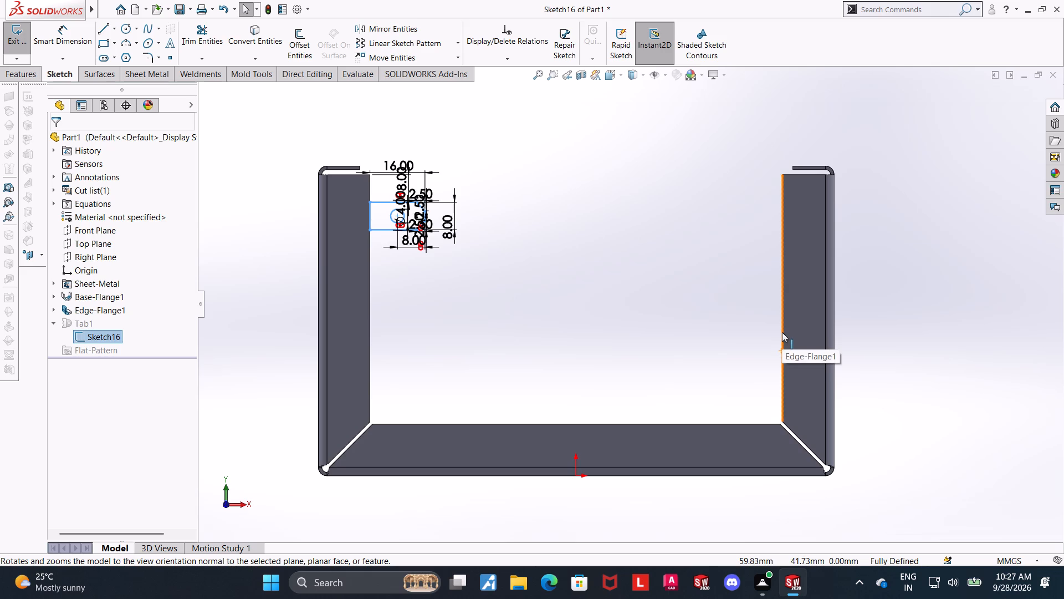
scroll(448, 271, "up", 2)
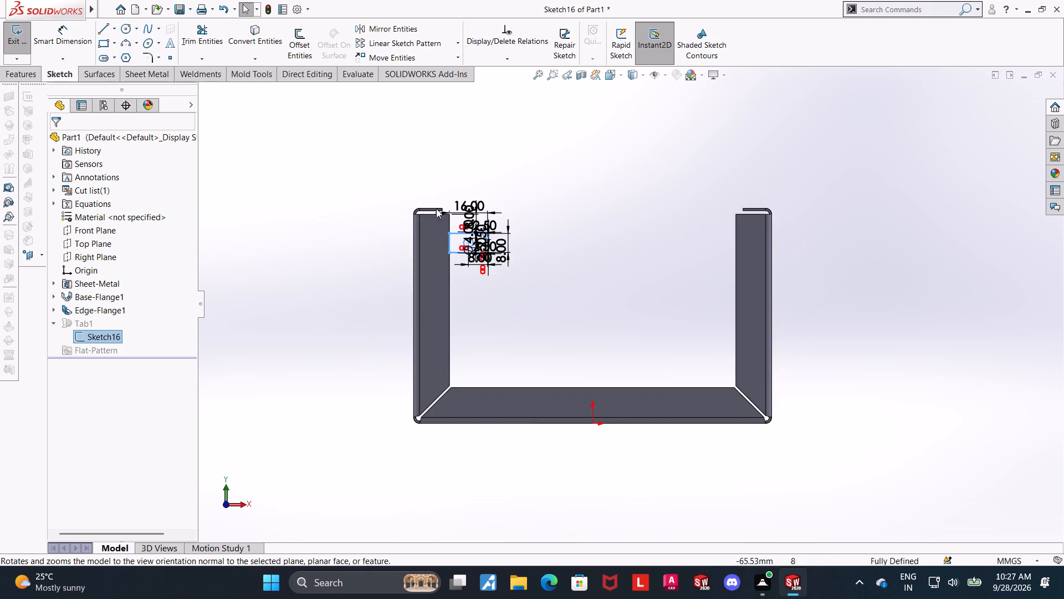
scroll(469, 197, "down", 1)
left_click(820, 177)
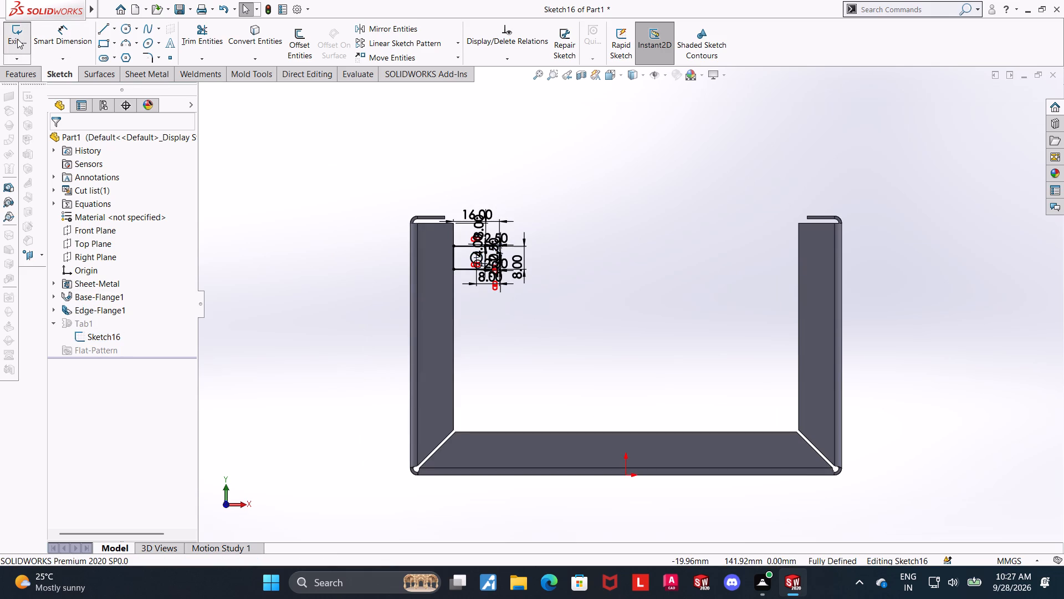
middle_click_drag(576, 253, 571, 255)
scroll(570, 256, "down", 1)
scroll(597, 314, "down", 3)
scroll(484, 310, "up", 2)
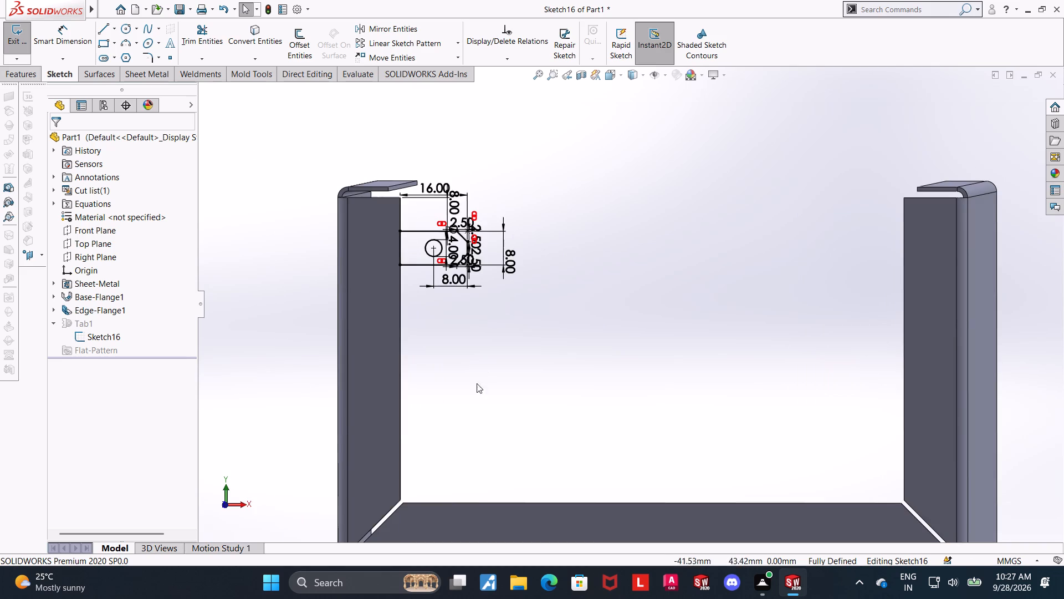
scroll(499, 341, "up", 2)
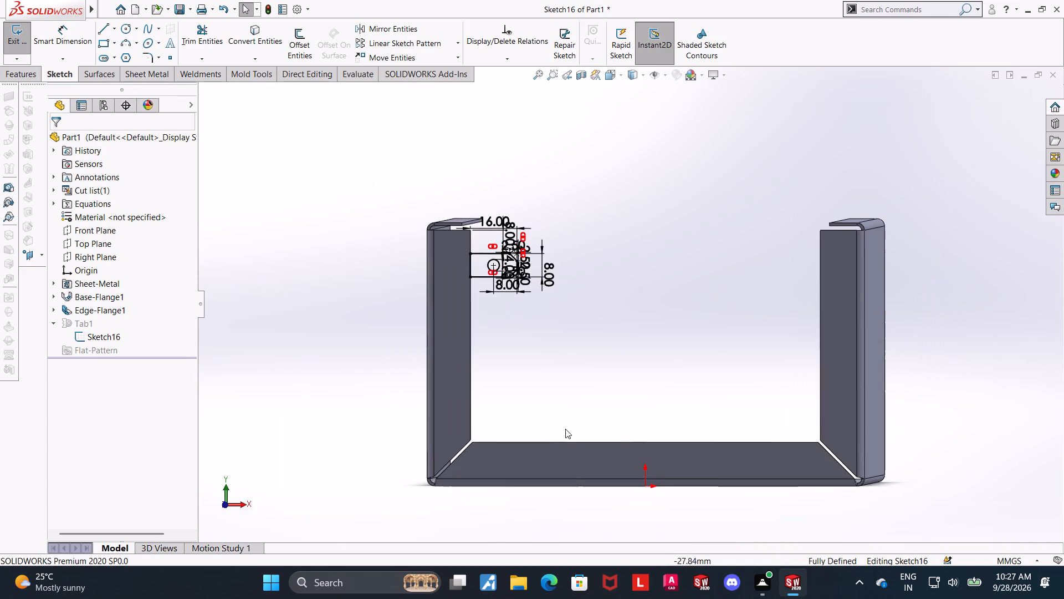
scroll(565, 428, "down", 1)
scroll(590, 325, "up", 2)
left_click(608, 80)
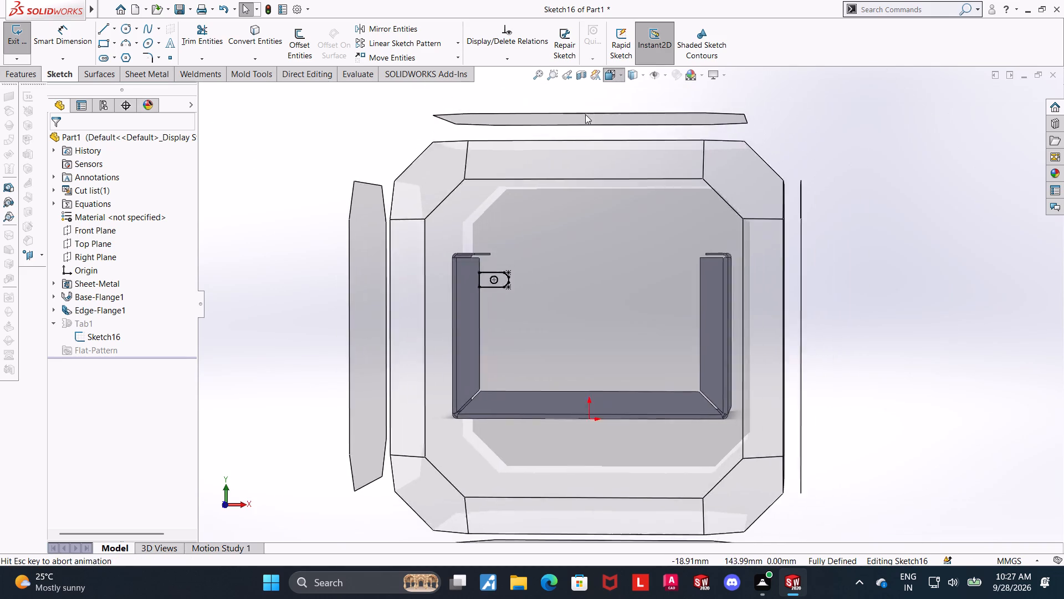
left_click(487, 331)
scroll(763, 246, "up", 2)
scroll(744, 237, "down", 2)
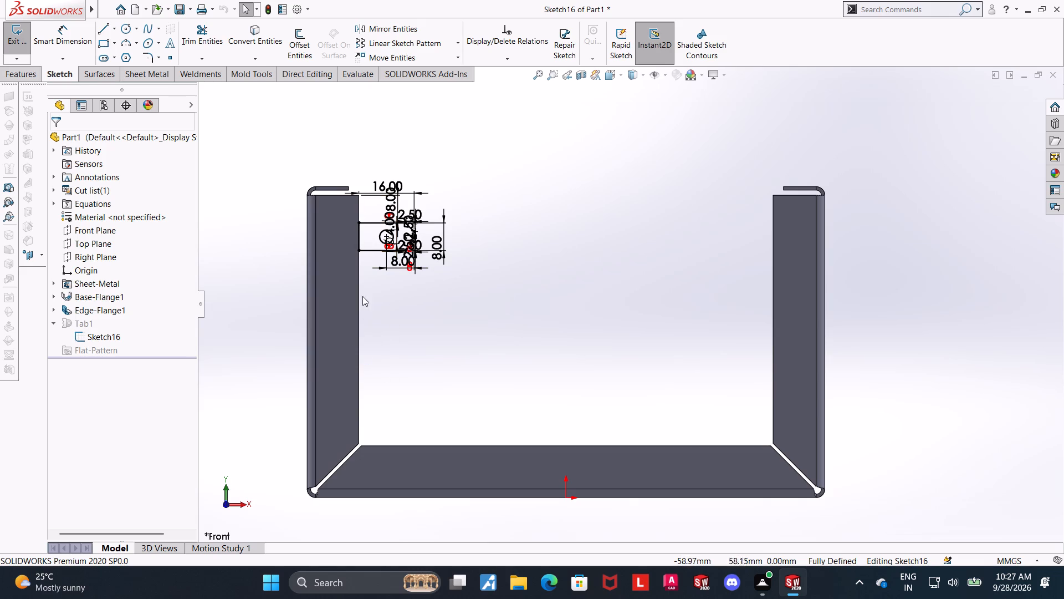
scroll(373, 378, "down", 1)
scroll(539, 189, "up", 1)
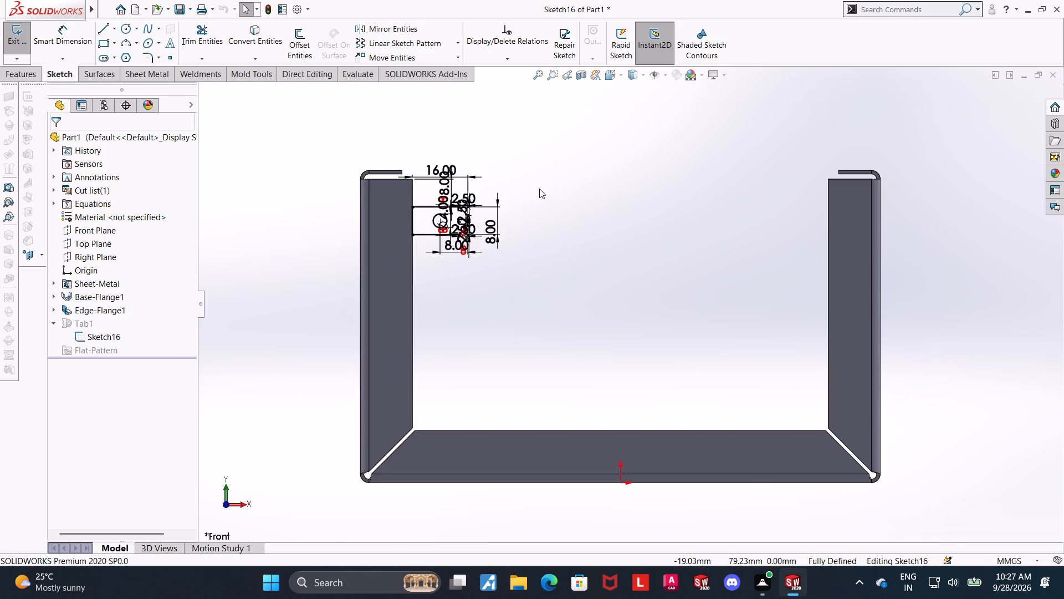
scroll(528, 190, "down", 1)
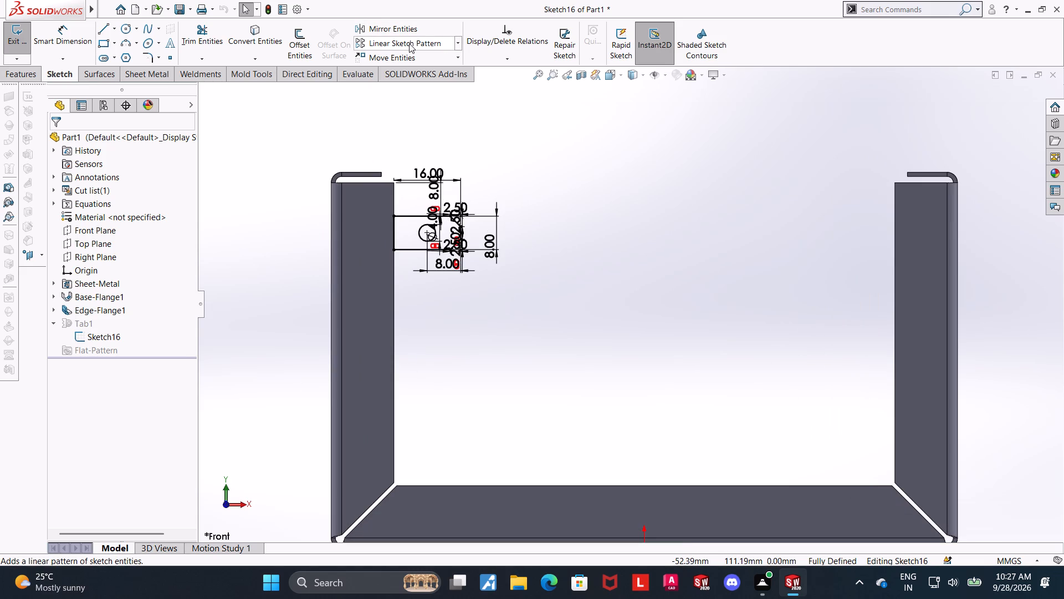
Draw a horizontal construction centerline about 115 mm long from the midpoint of the left front flange's inner edge toward the right flange.
left_click(400, 31)
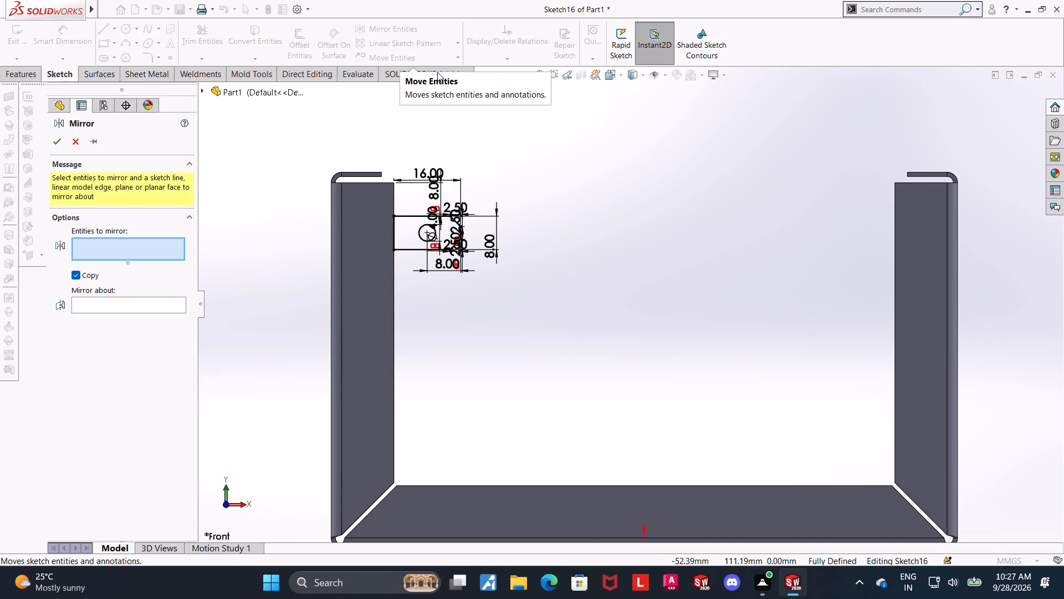
left_click(80, 146)
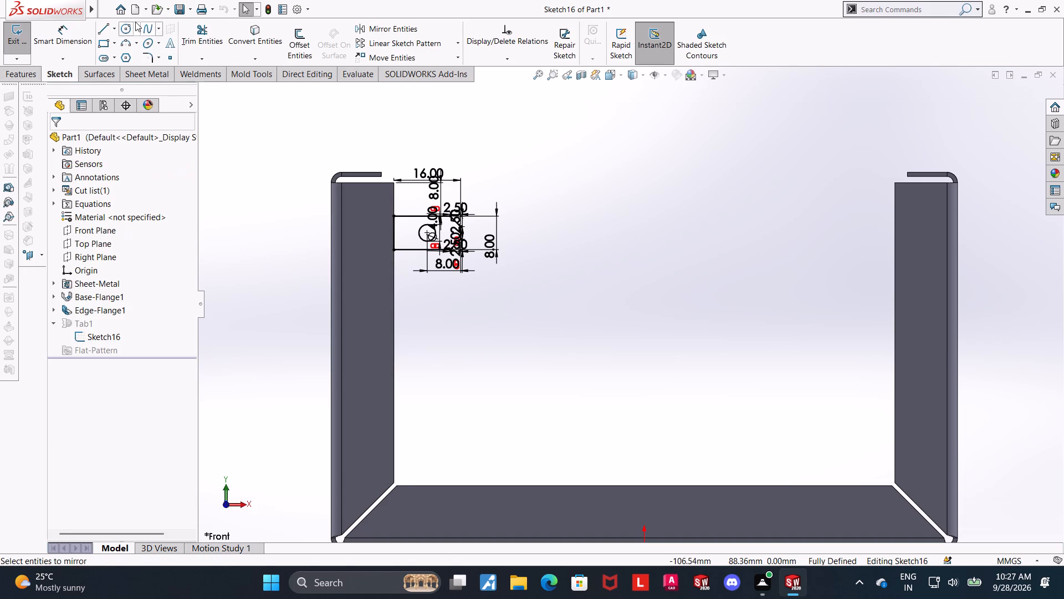
left_click(115, 32)
left_click(116, 53)
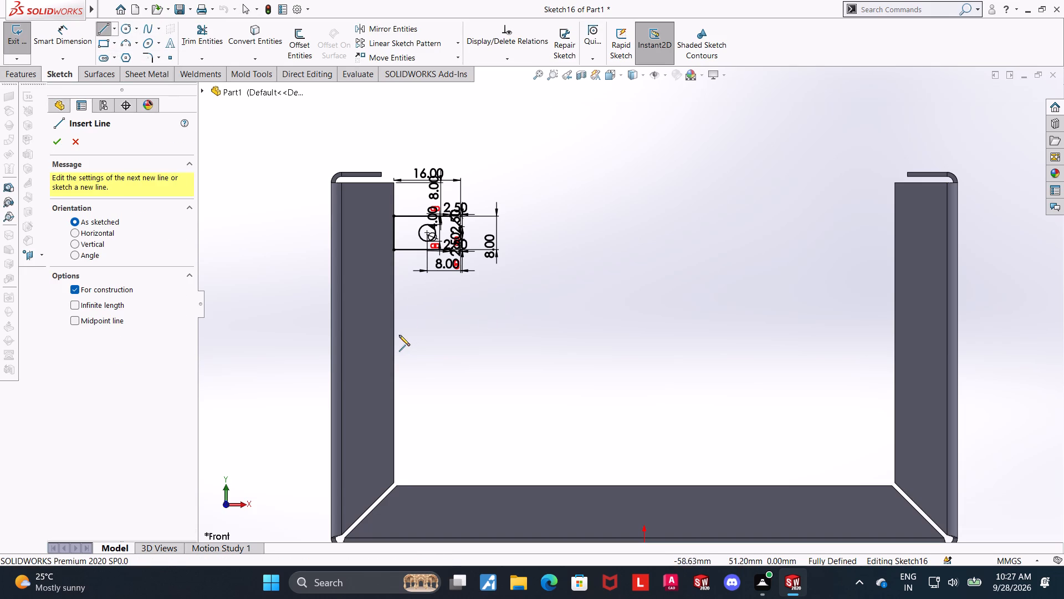
left_click(392, 331)
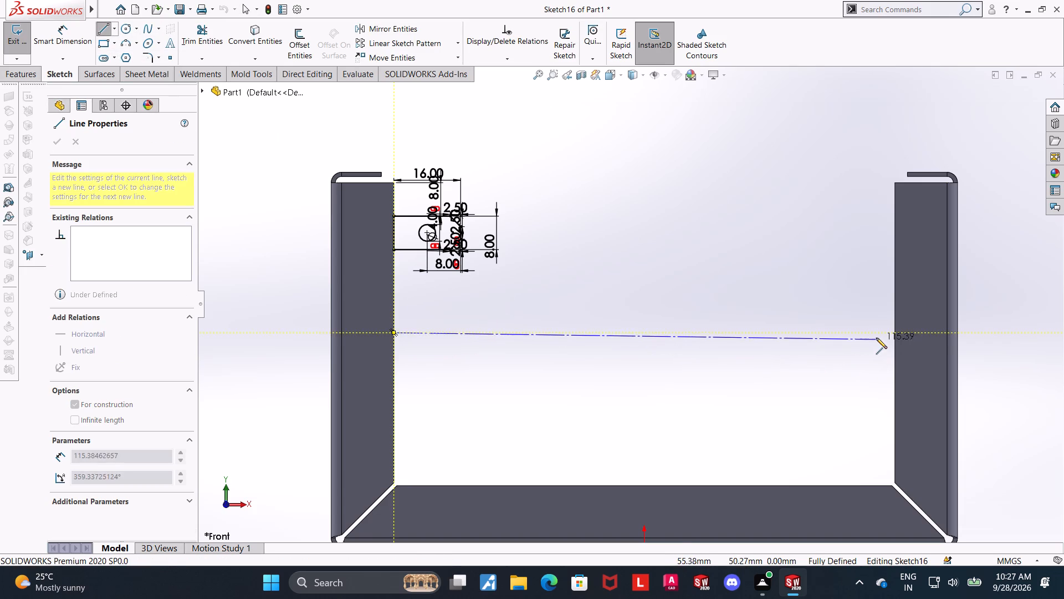
left_click(878, 333)
key("Escape")
Mirror the chamfered tab outline and its hole about the horizontal centerline, keeping the original as a copy.
left_click(383, 33)
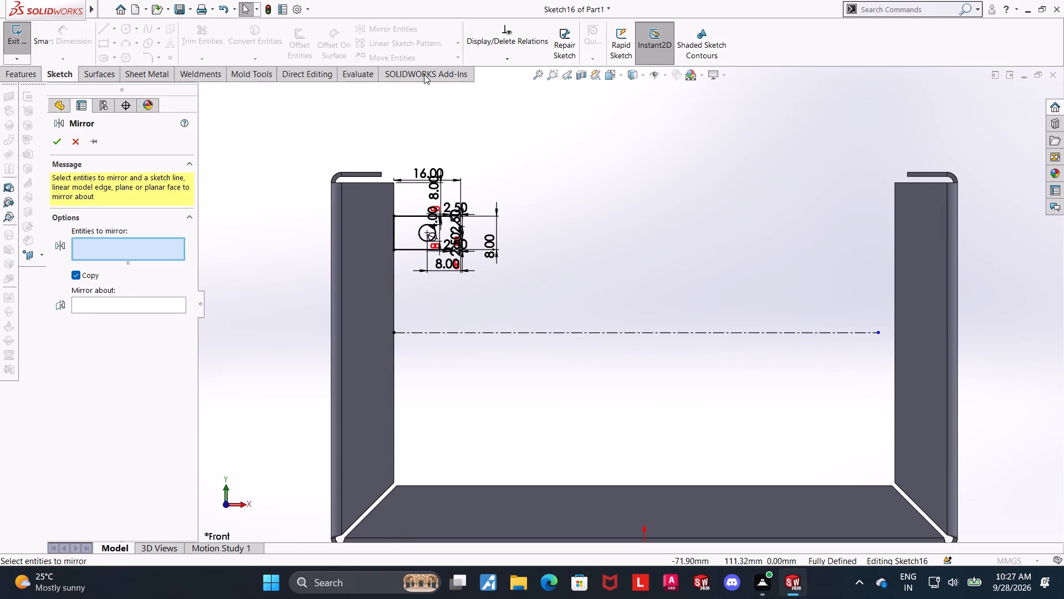
left_click_drag(604, 140, 413, 208)
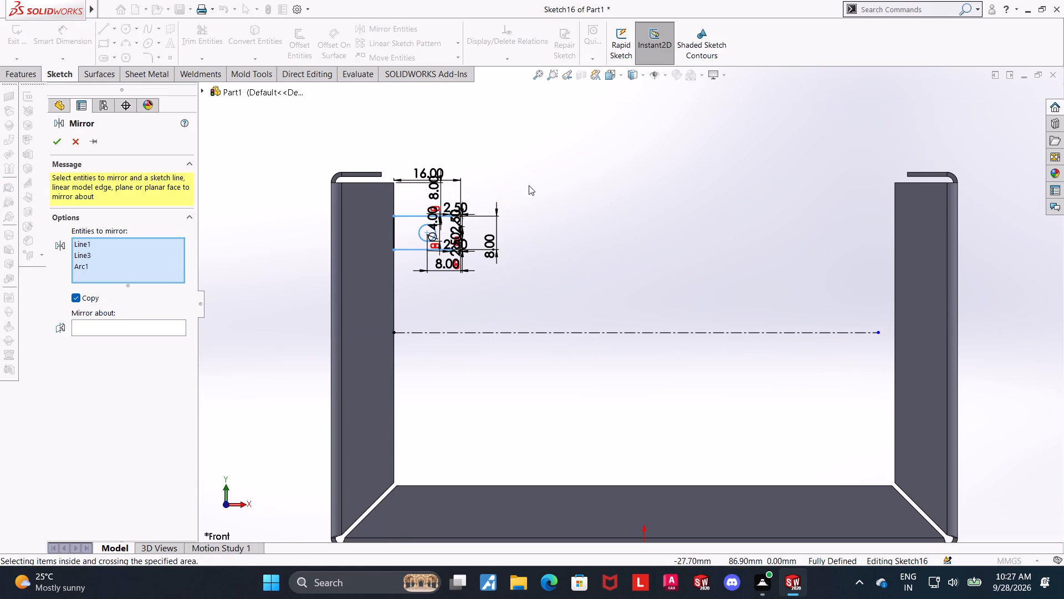
left_click(395, 230)
scroll(479, 235, "down", 6)
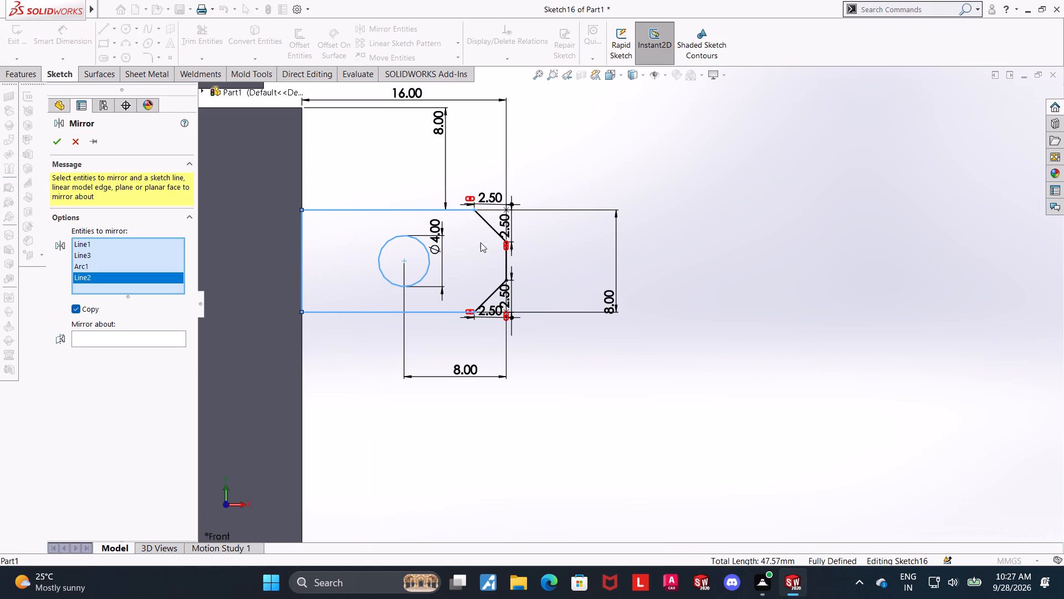
left_click(488, 225)
left_click(507, 257)
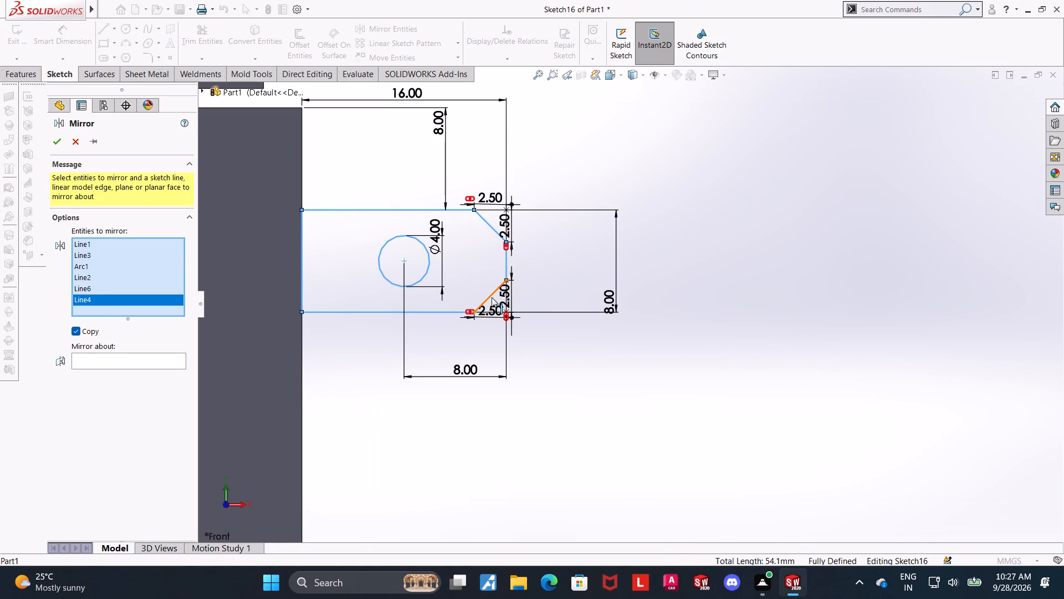
left_click(492, 297)
scroll(492, 297, "up", 4)
left_click(153, 368)
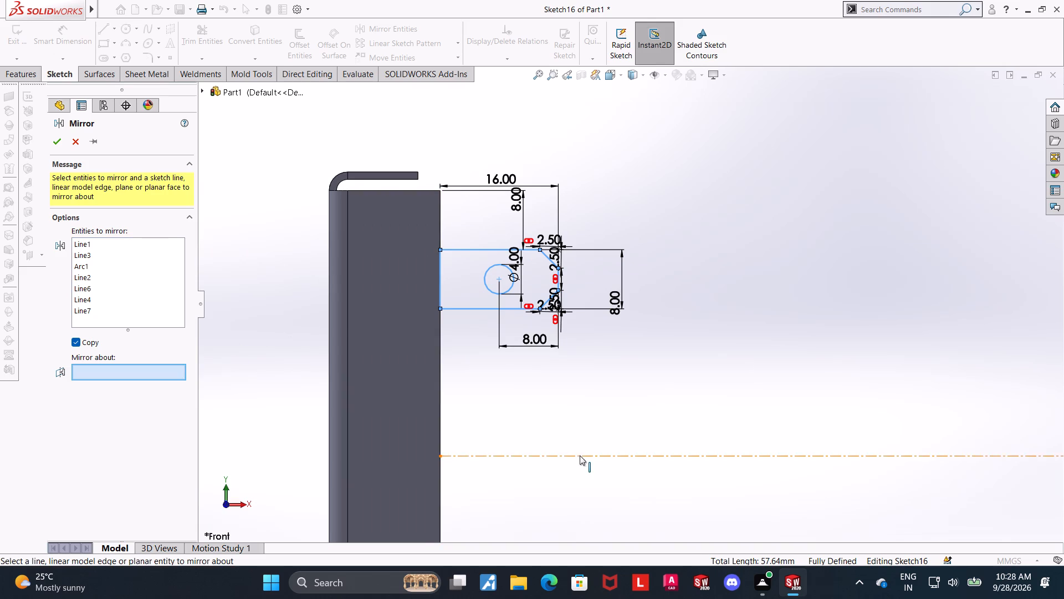
left_click(580, 455)
scroll(591, 444, "up", 4)
scroll(663, 479, "up", 2)
scroll(657, 476, "down", 2)
scroll(572, 374, "down", 3)
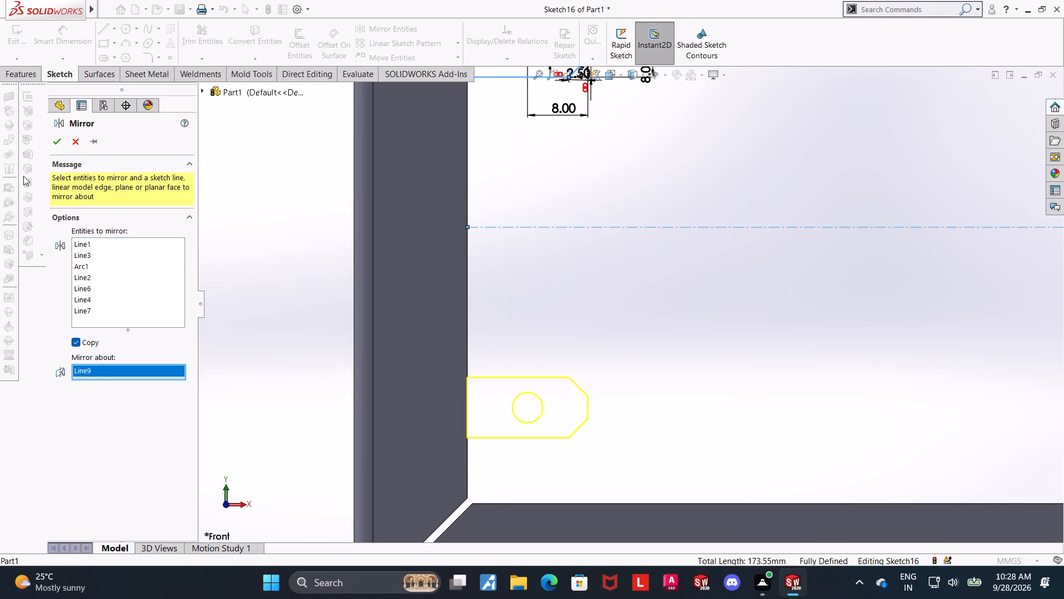
left_click(55, 144)
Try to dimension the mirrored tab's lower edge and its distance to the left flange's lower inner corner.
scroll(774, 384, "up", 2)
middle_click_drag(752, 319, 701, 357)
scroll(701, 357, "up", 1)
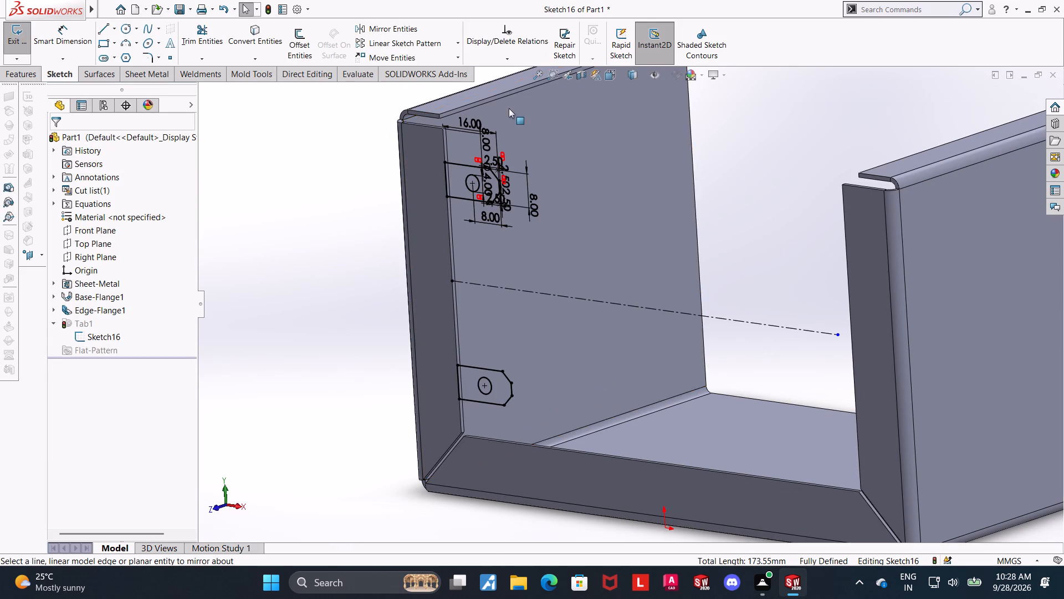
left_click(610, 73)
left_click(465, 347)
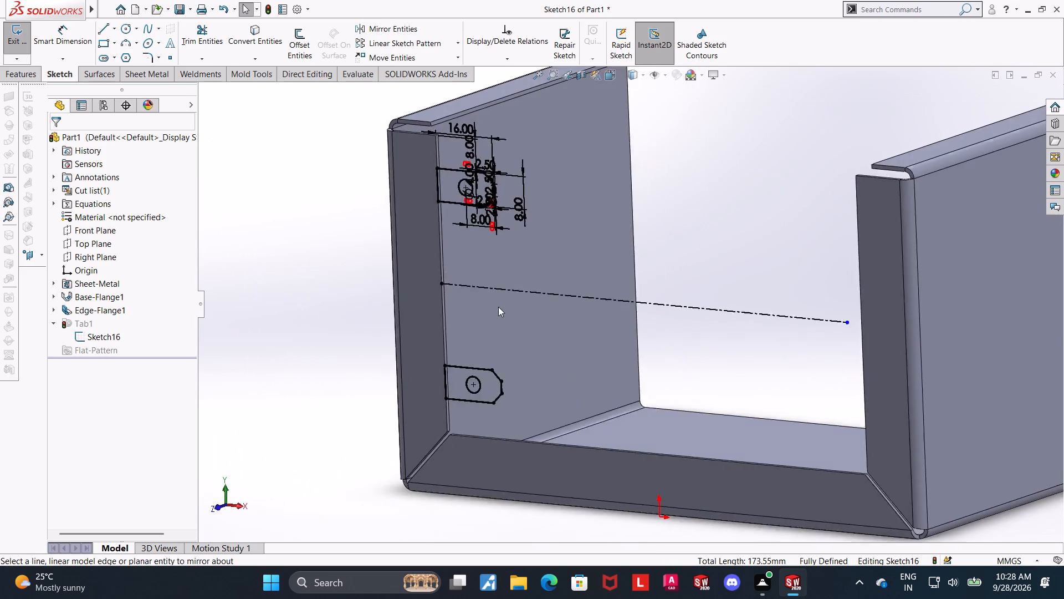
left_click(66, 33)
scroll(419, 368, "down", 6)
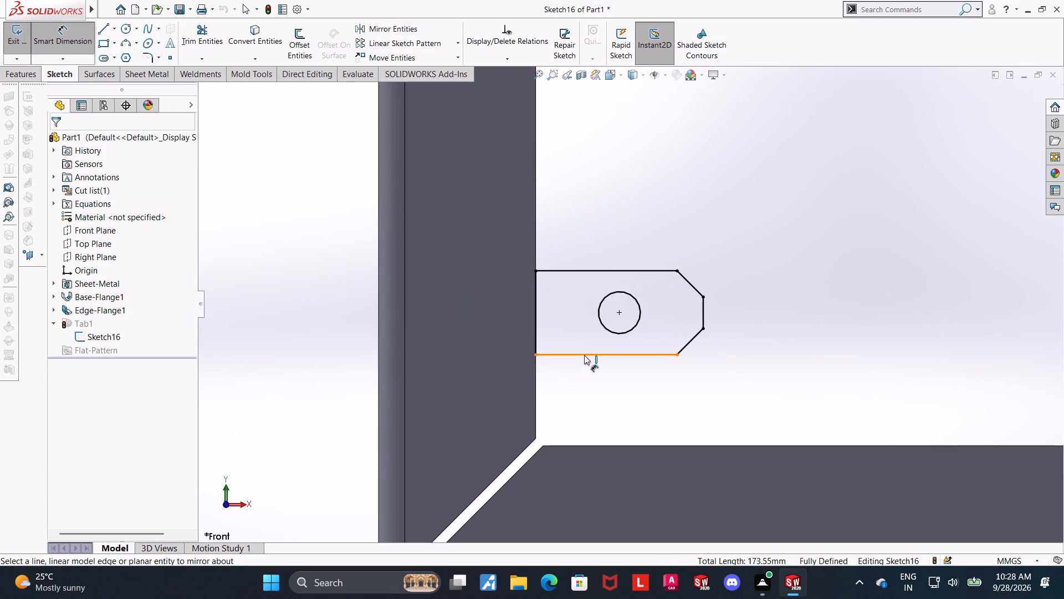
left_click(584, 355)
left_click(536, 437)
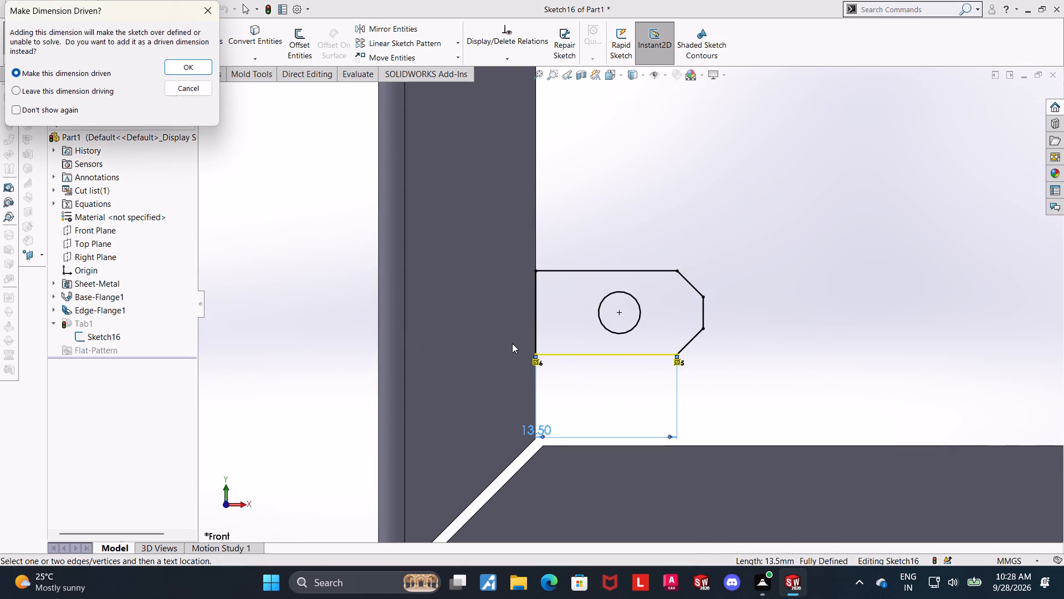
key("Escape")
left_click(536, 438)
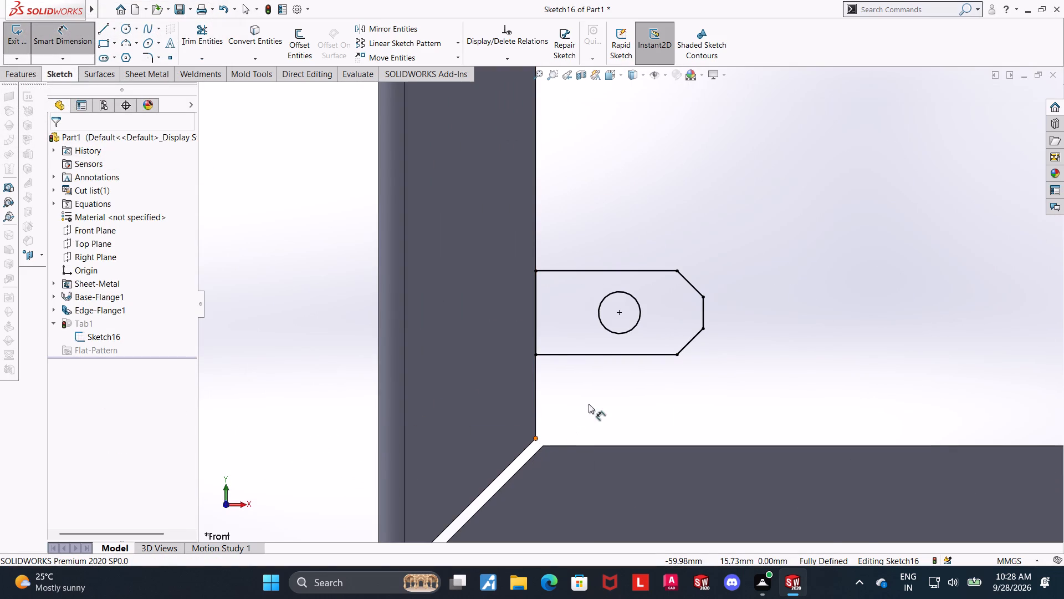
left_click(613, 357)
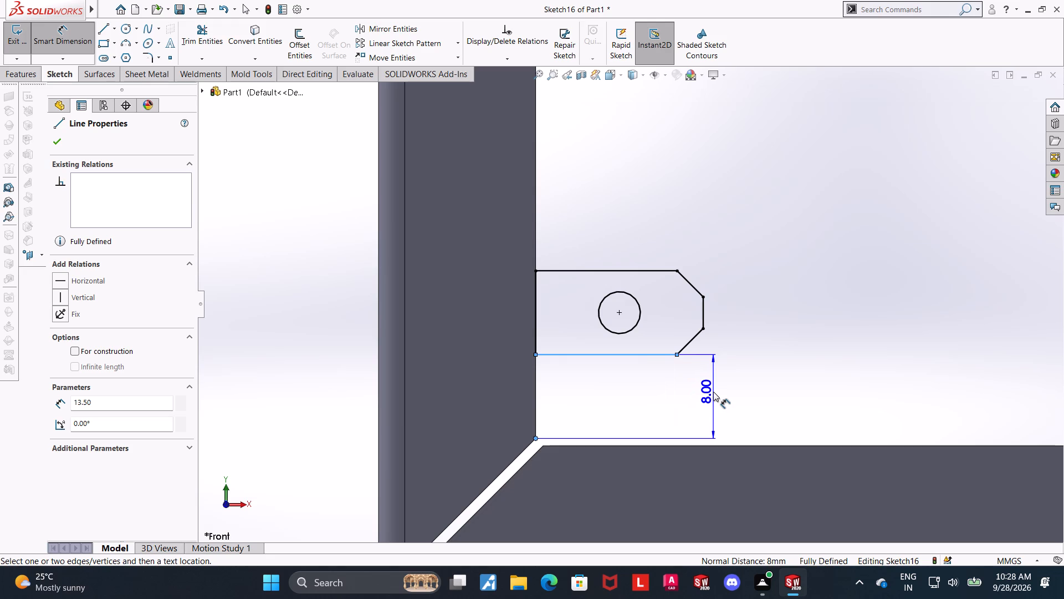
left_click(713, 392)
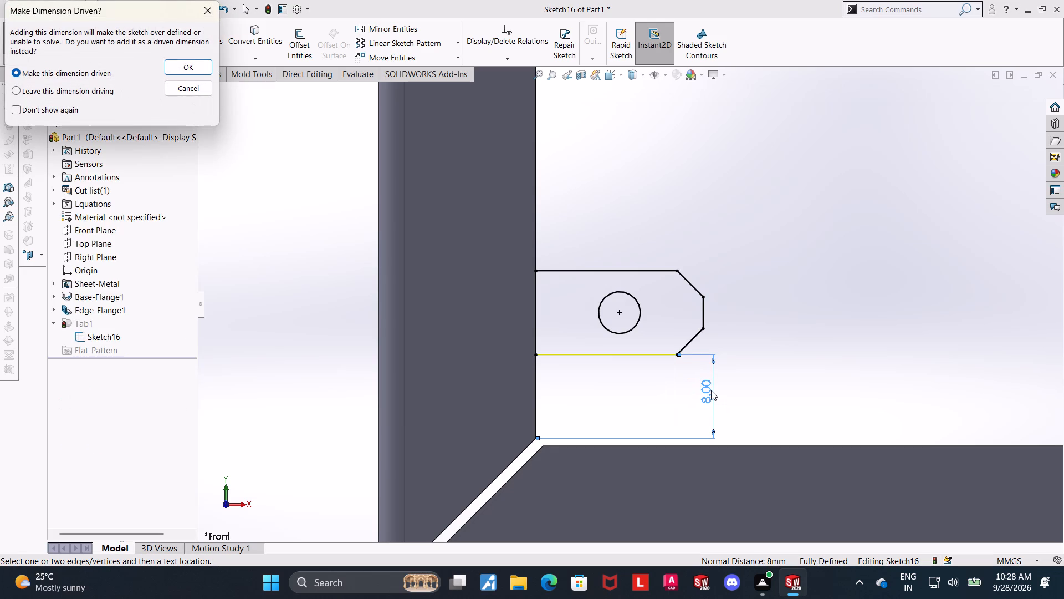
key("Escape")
Exit the sketch to rebuild the tab feature with the mirrored profile, and examine the left flange's tabs from an oblique angle.
scroll(734, 379, "up", 12)
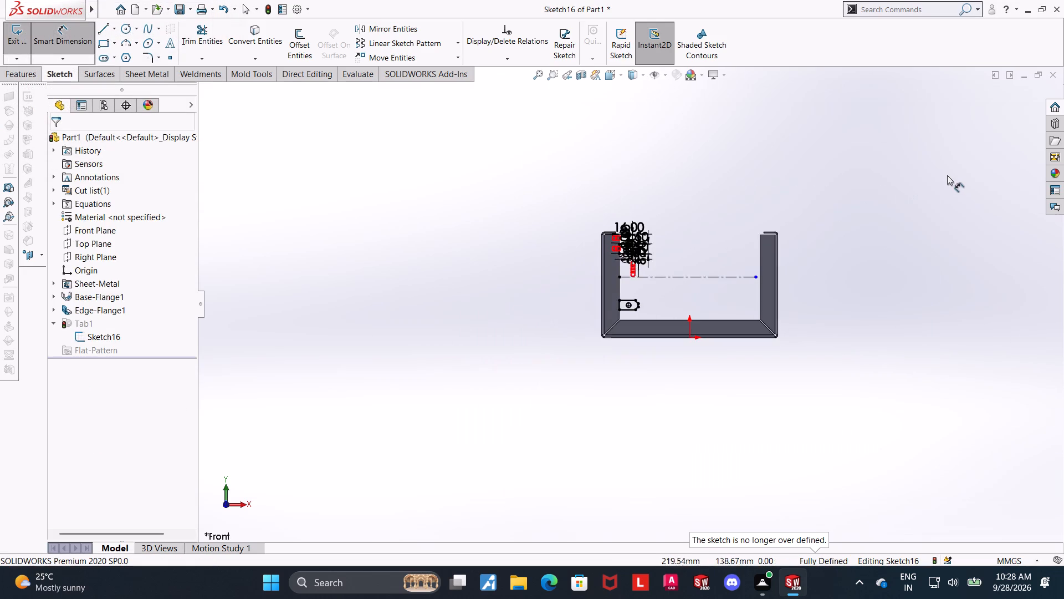
scroll(946, 176, "down", 4)
scroll(272, 556, "up", 6)
scroll(334, 444, "up", 4)
scroll(372, 436, "down", 5)
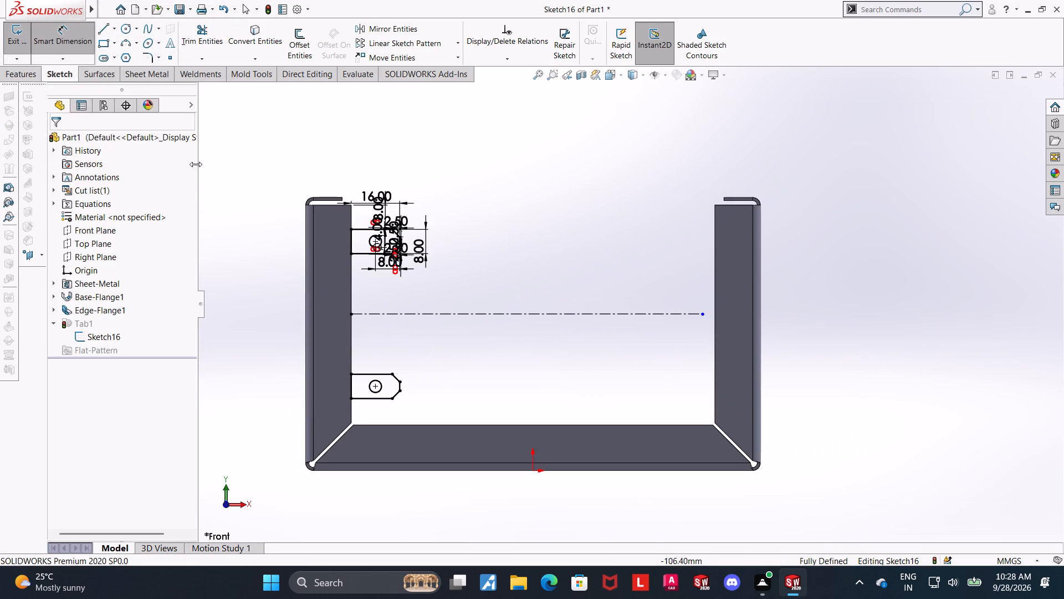
left_click(26, 35)
middle_click_drag(815, 295, 794, 306)
left_click(499, 278)
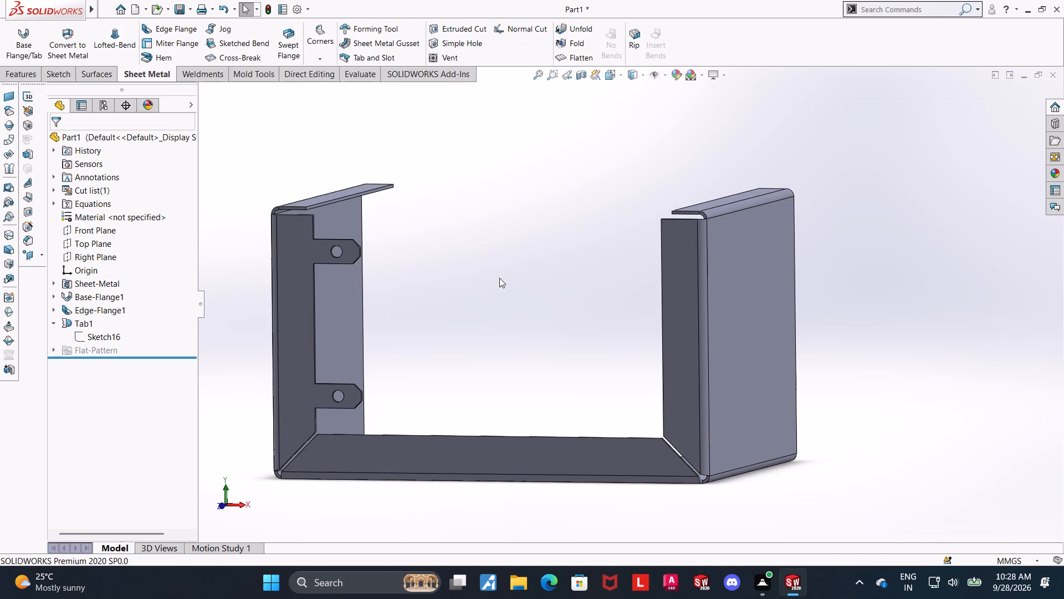
middle_click_drag(493, 283, 449, 342)
scroll(418, 369, "up", 3)
left_click(421, 421)
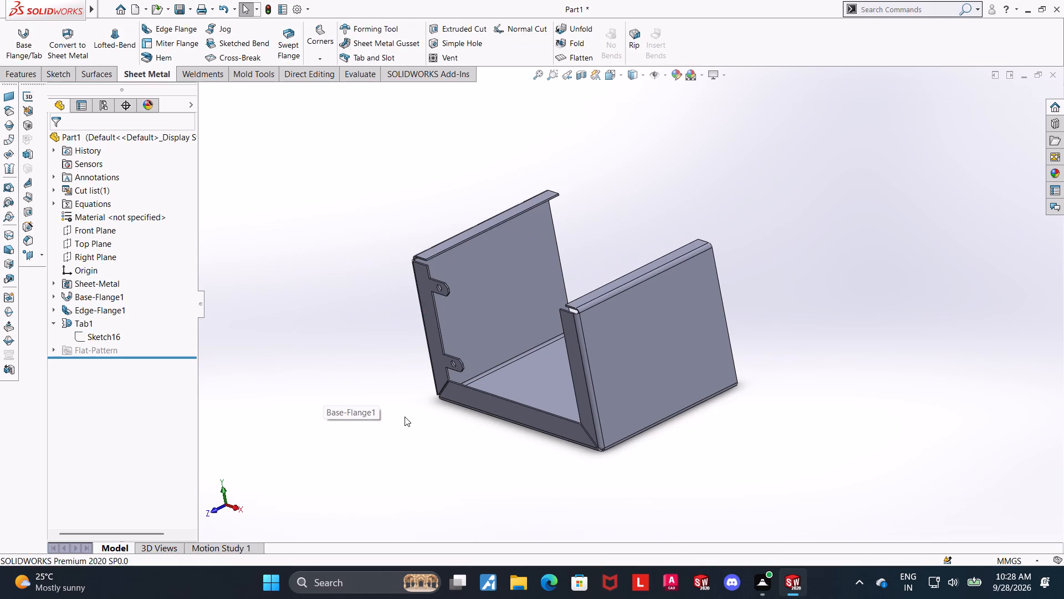
scroll(357, 343, "down", 2)
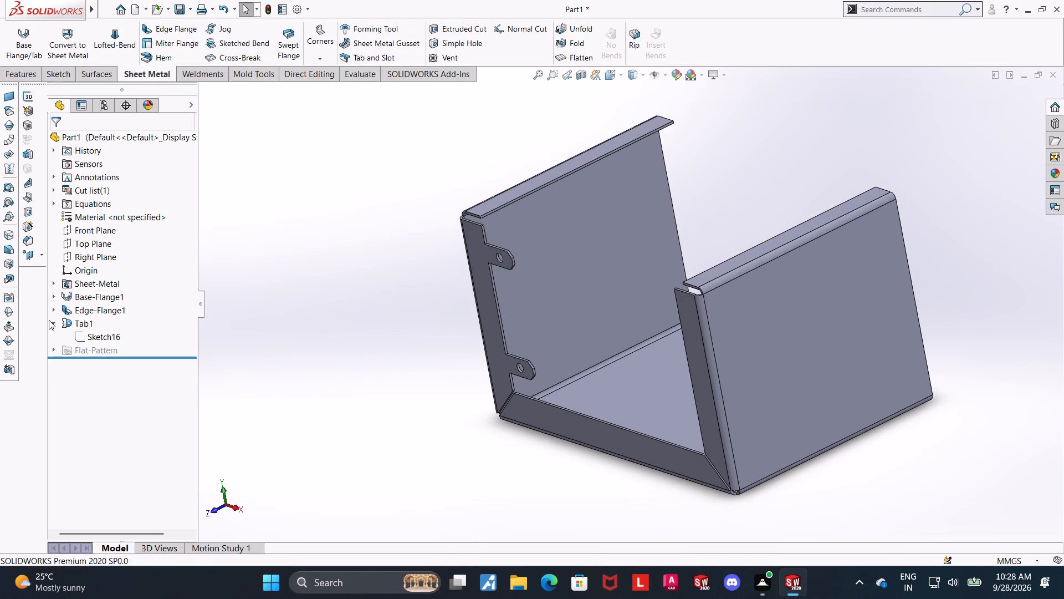
Reopen the tab feature's sketch for editing and orient the view normal to it.
left_click(76, 335)
left_click(83, 302)
left_click(103, 338)
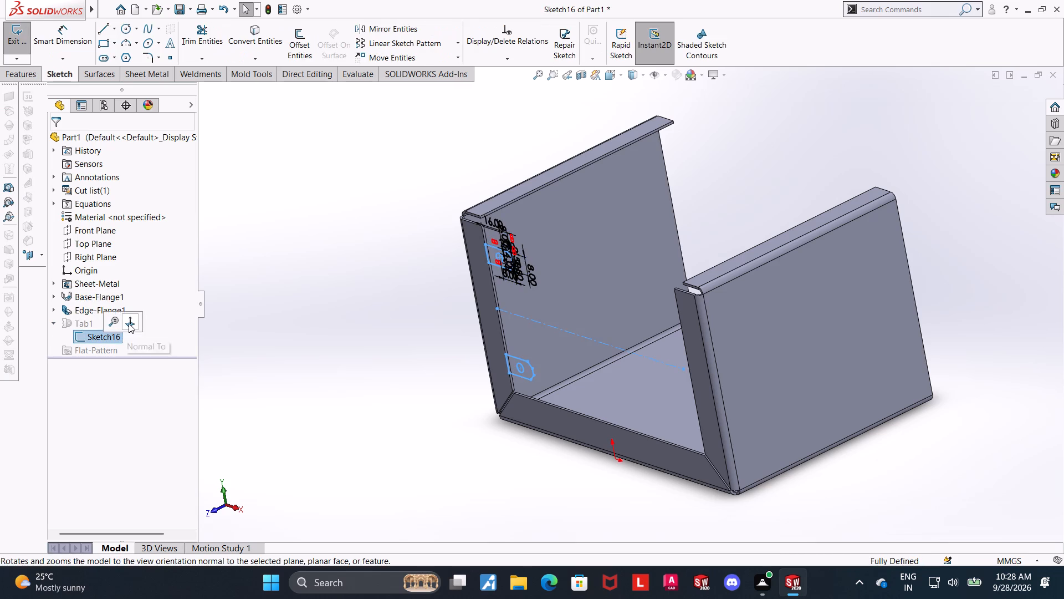
left_click(129, 323)
scroll(860, 326, "up", 1)
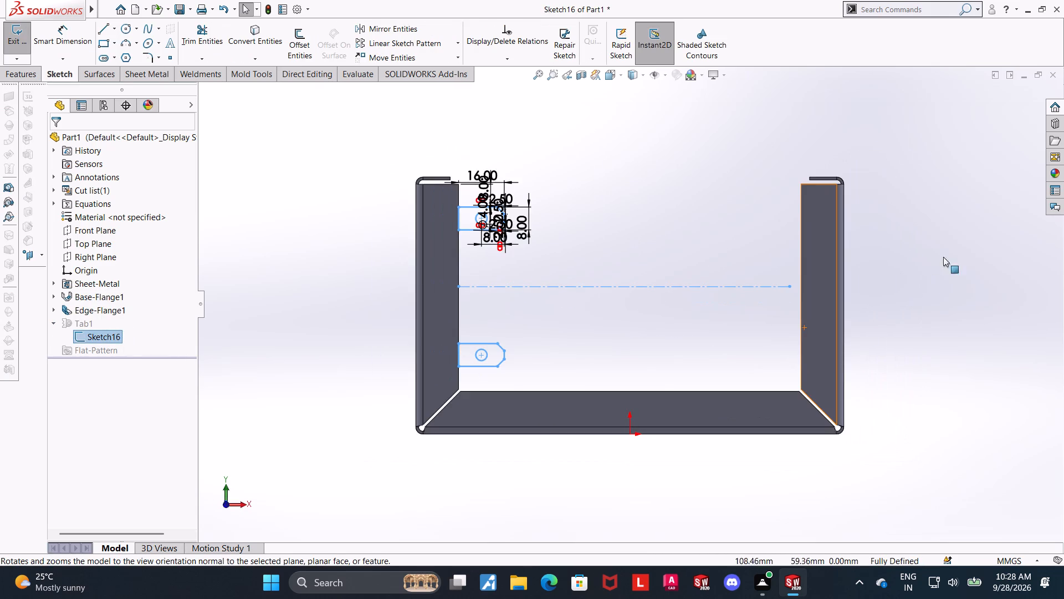
scroll(935, 239, "up", 1)
scroll(871, 248, "down", 1)
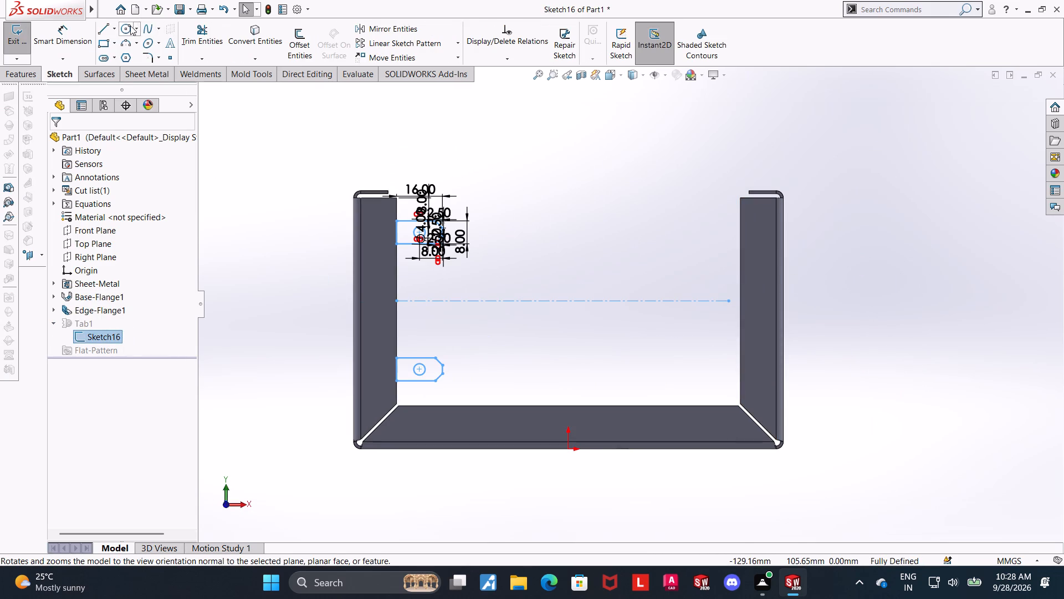
Draw a vertical construction centerline about 100 mm long upward from the origin.
left_click(115, 23)
left_click(130, 60)
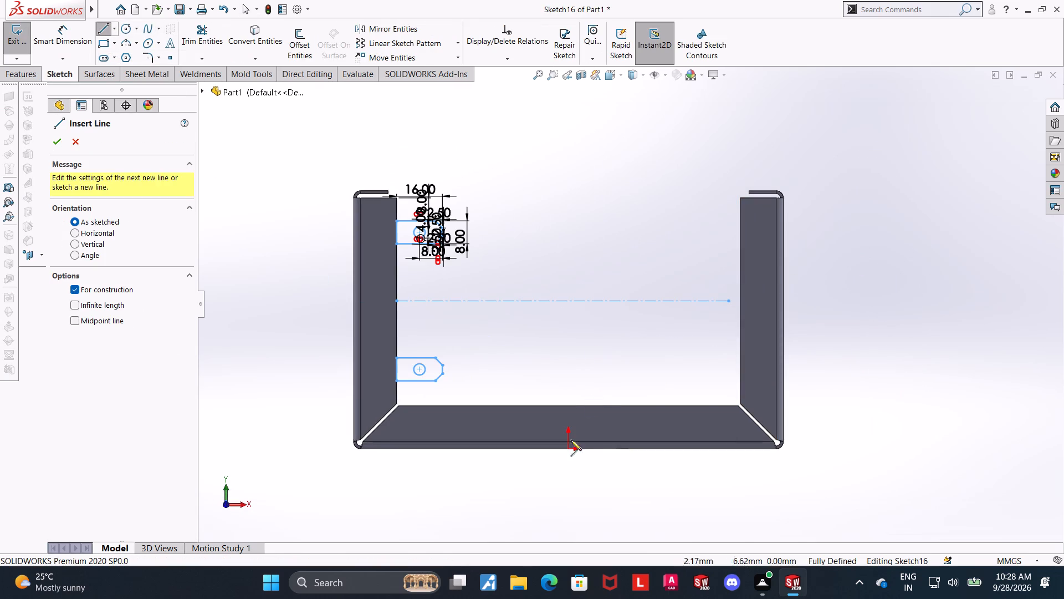
left_click(569, 448)
left_click(567, 161)
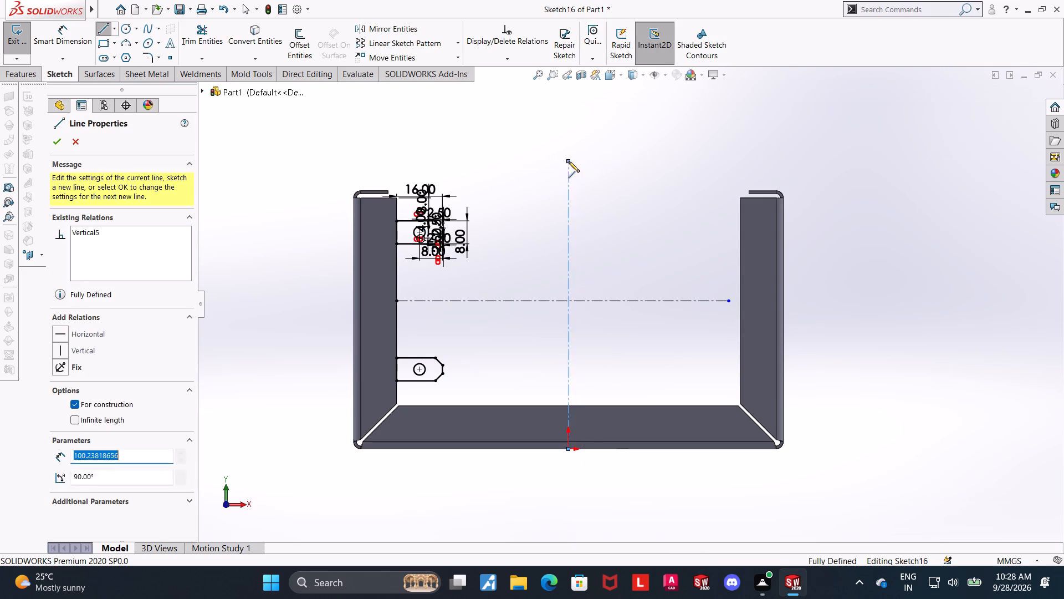
key("Escape")
key("Escape")
Mirror both left-flange tab profiles with their 4 mm holes about the vertical construction centerline, keeping the originals.
left_click(366, 26)
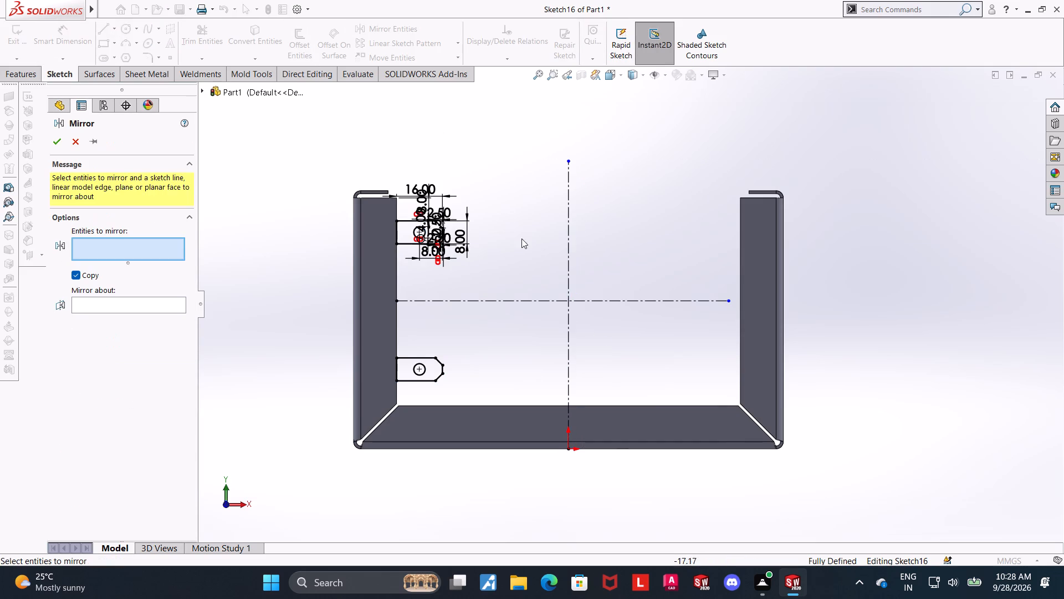
left_click_drag(479, 186, 402, 214)
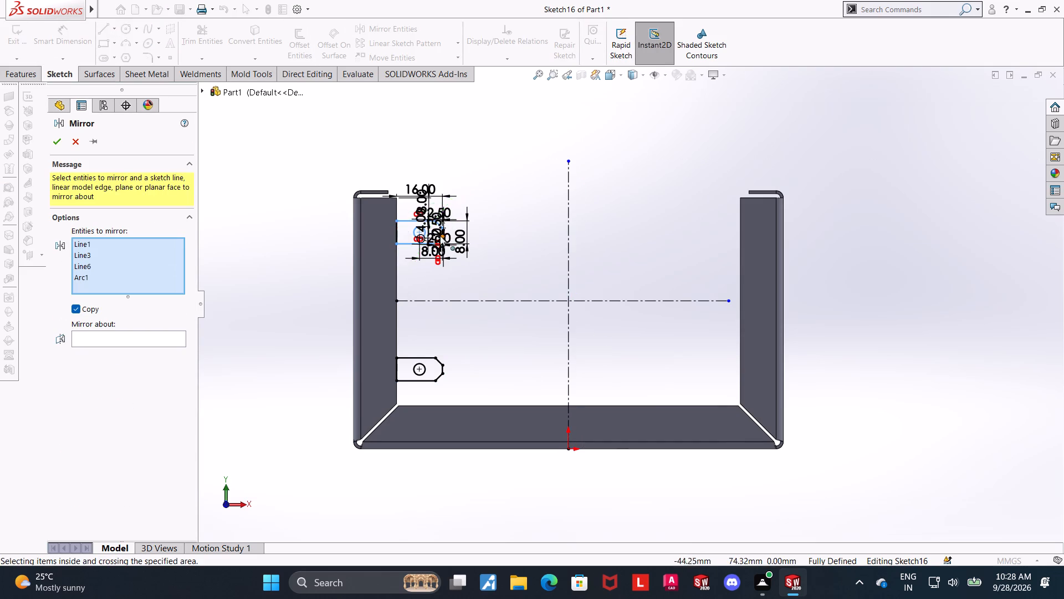
scroll(434, 236, "down", 4)
left_click(409, 240)
scroll(512, 251, "down", 6)
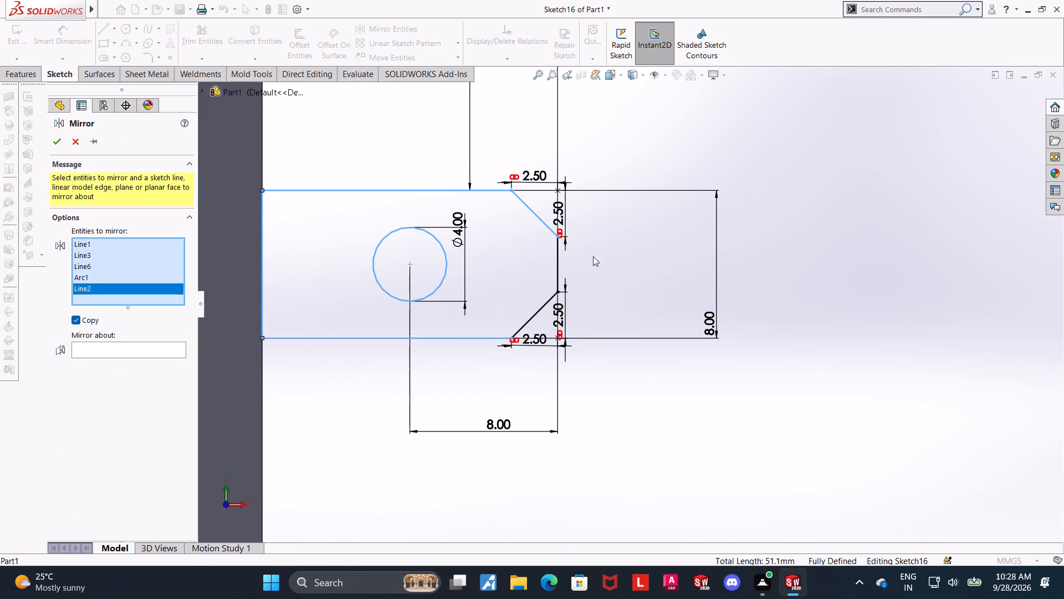
left_click_drag(612, 250, 489, 348)
scroll(551, 331, "up", 6)
scroll(594, 405, "up", 4)
scroll(604, 423, "down", 3)
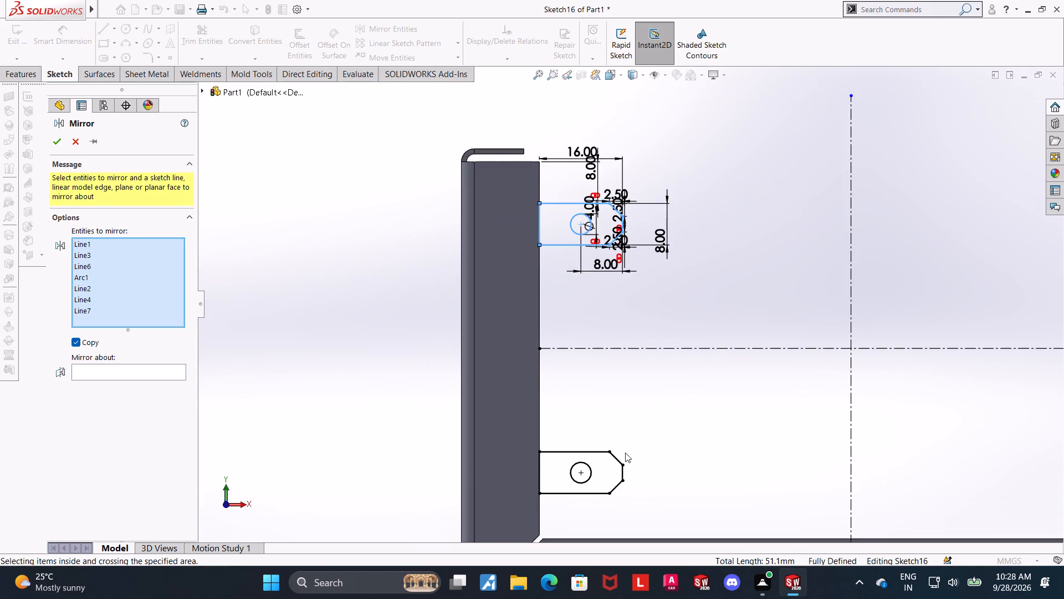
left_click(672, 403)
left_click_drag(672, 403, 575, 505)
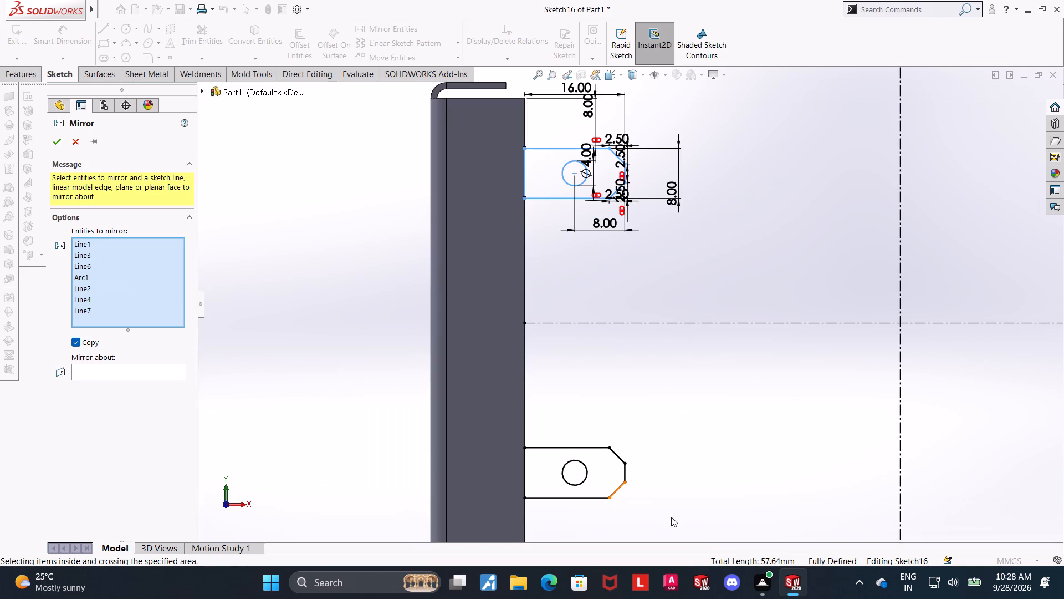
left_click_drag(636, 517, 627, 448)
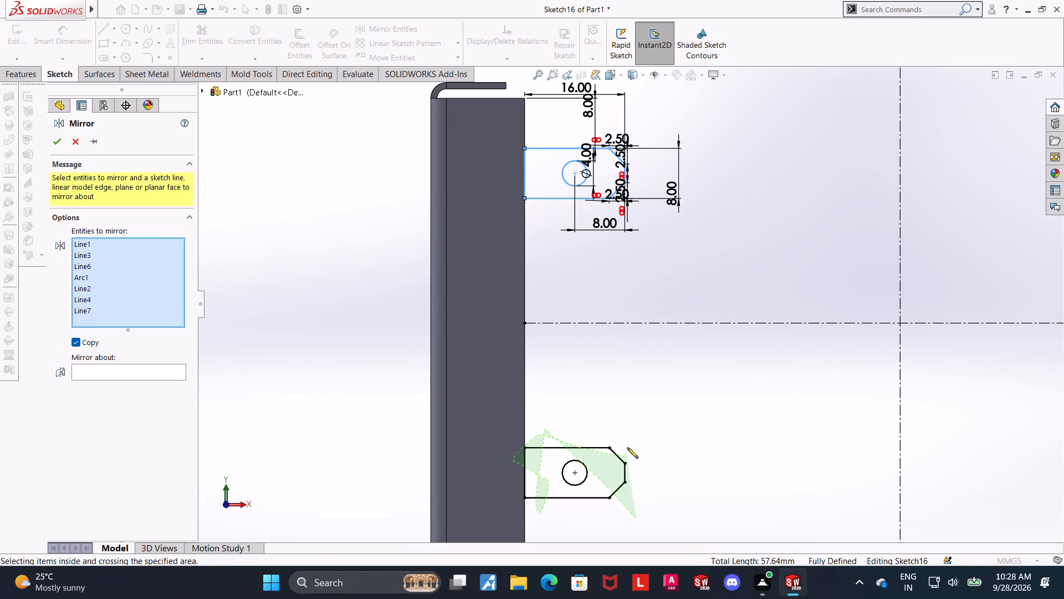
left_click_drag(627, 448, 628, 454)
scroll(641, 473, "up", 6)
scroll(648, 350, "down", 7)
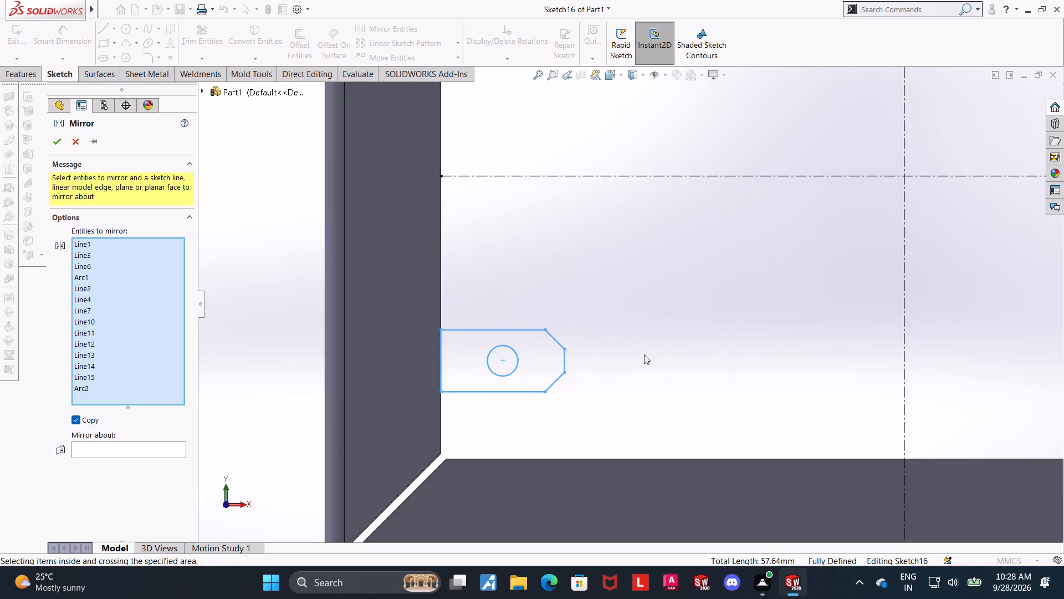
scroll(542, 370, "up", 6)
scroll(787, 231, "up", 4)
scroll(740, 255, "down", 3)
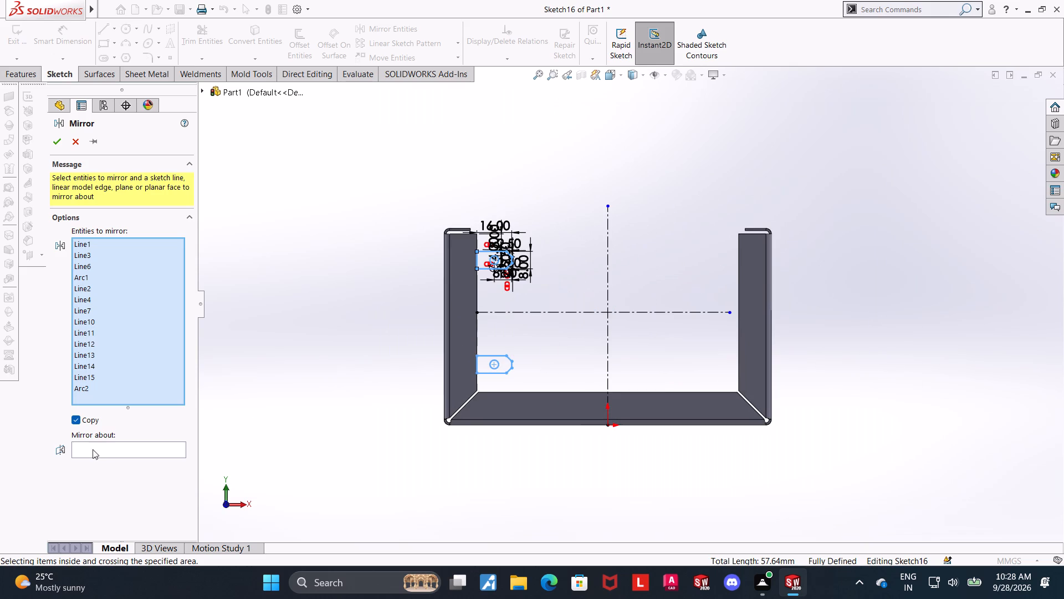
left_click(94, 456)
left_click(127, 443)
left_click(193, 447)
left_click(171, 450)
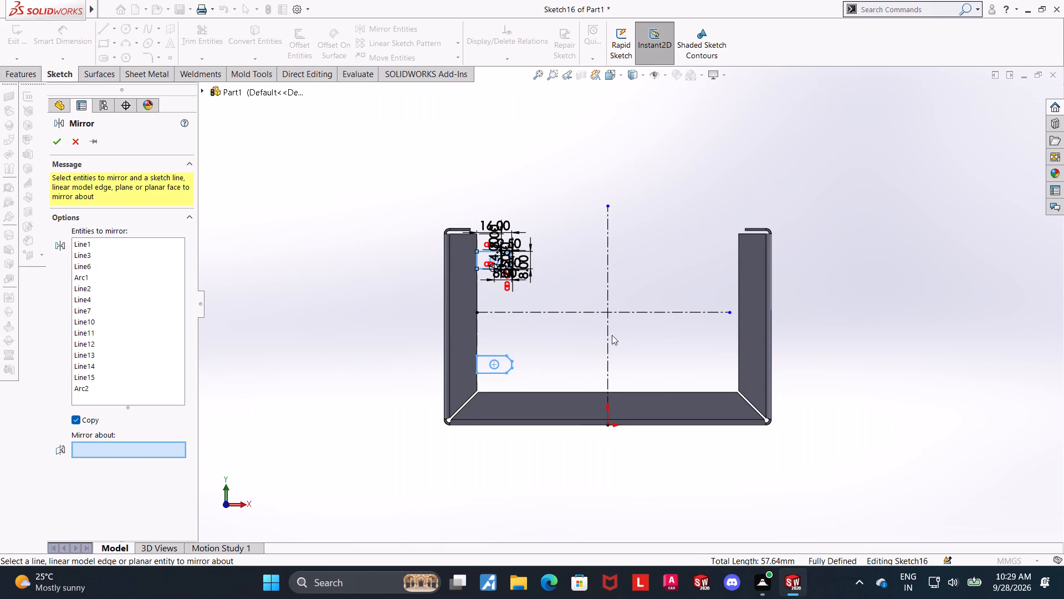
left_click(609, 335)
left_click(55, 144)
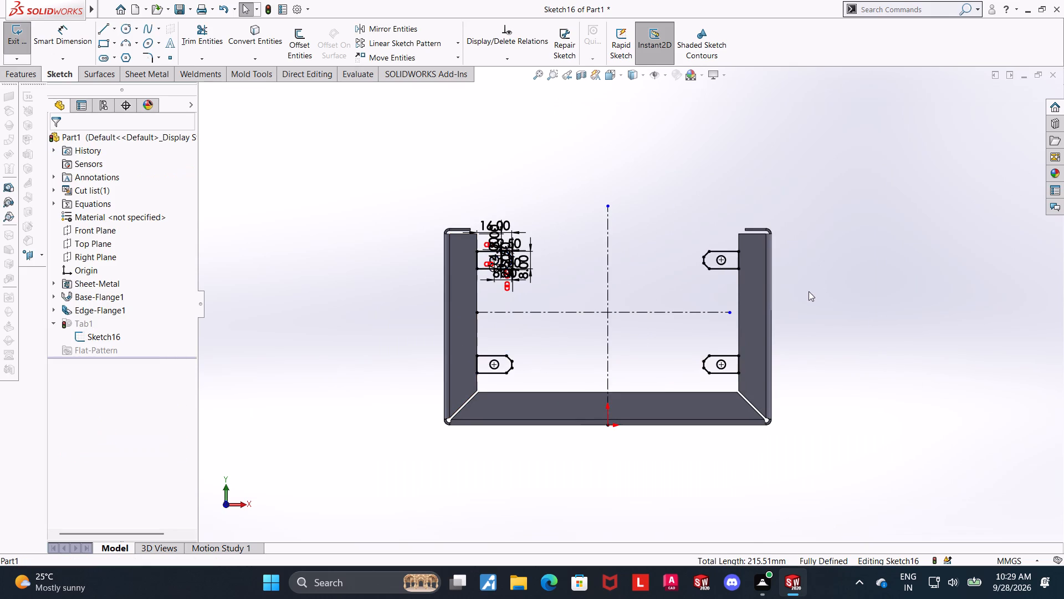
Exit the sketch to rebuild the tab feature with the mirrored profiles, and examine the tabs on both side flanges.
scroll(809, 291, "down", 3)
middle_click_drag(809, 316, 787, 354)
scroll(787, 354, "up", 1)
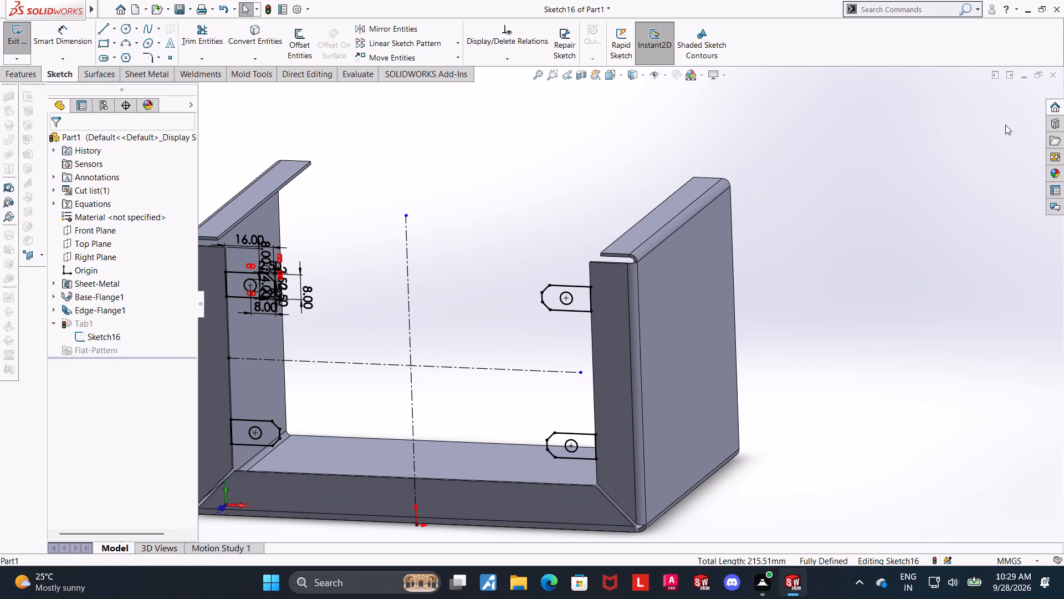
left_click(19, 45)
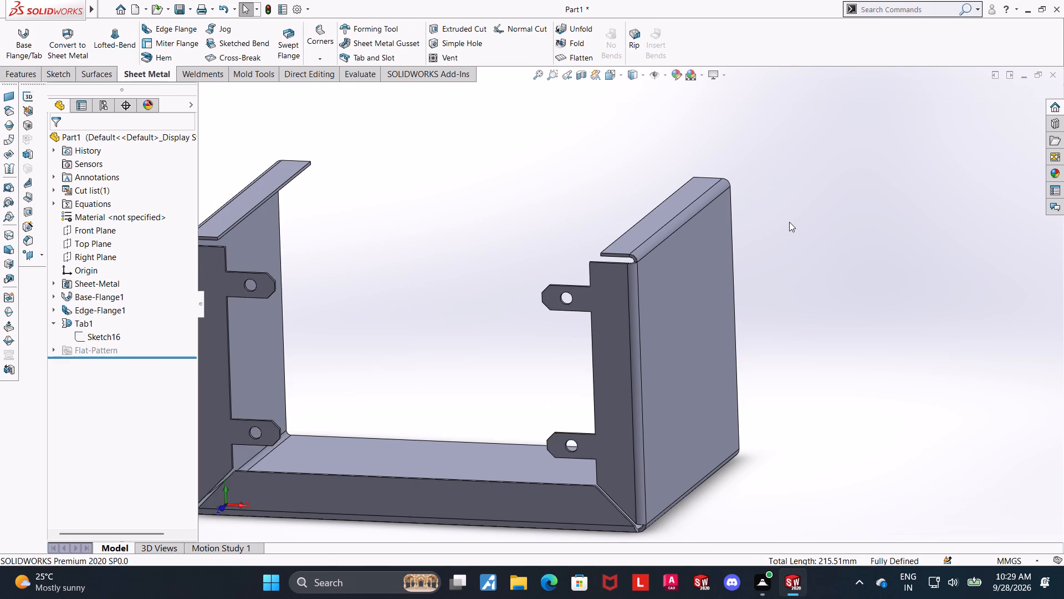
scroll(789, 222, "up", 4)
middle_click_drag(465, 306, 437, 344)
scroll(485, 341, "down", 2)
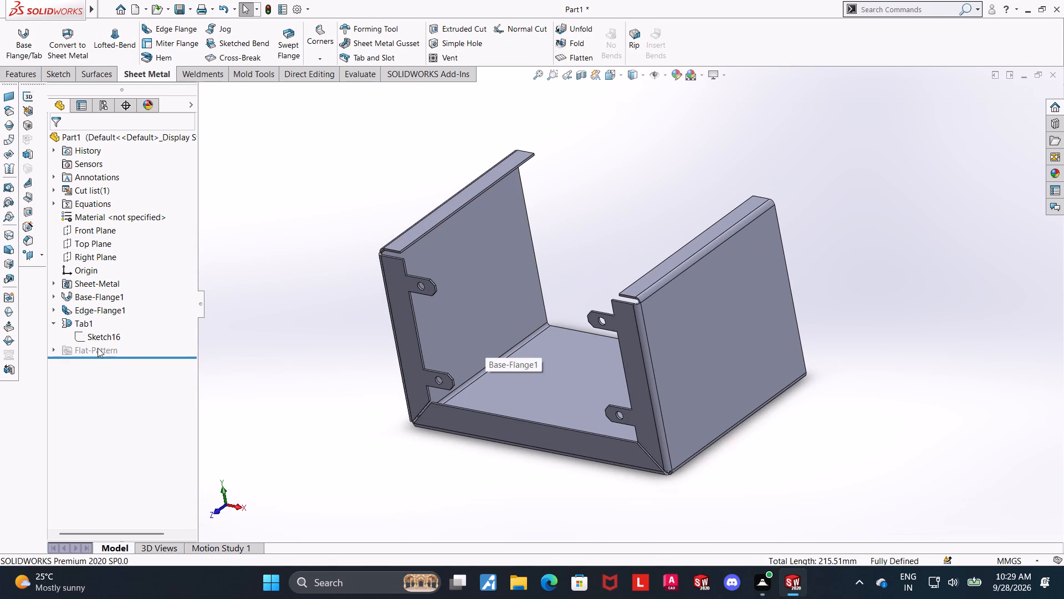
Reopen the tab sketch and check the right lower tab's corner distance and the upper tab's width and length with Smart Dimension.
left_click(100, 332)
left_click(145, 317)
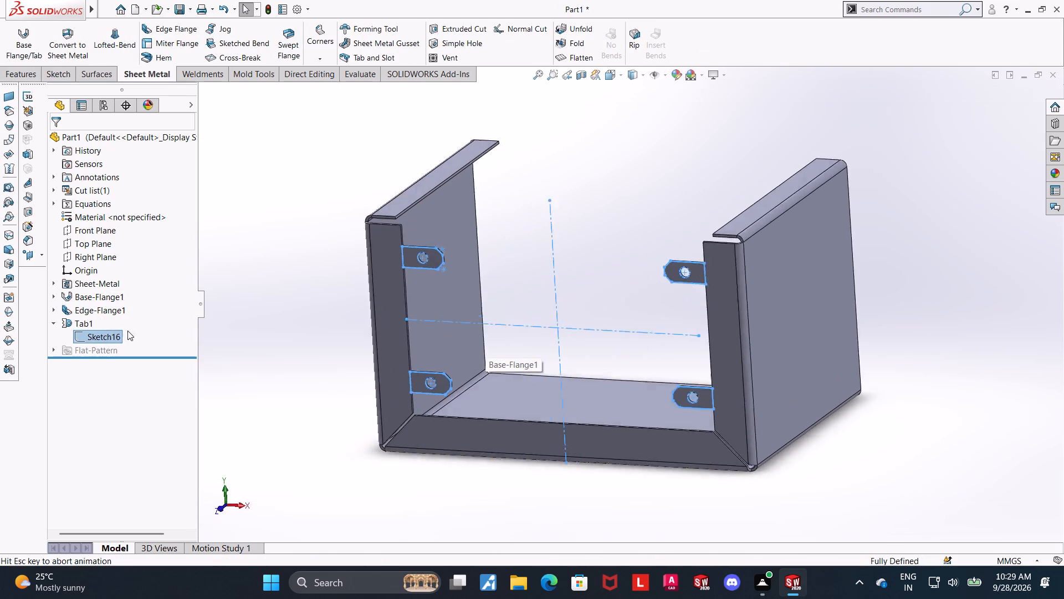
left_click(100, 334)
left_click(106, 300)
left_click(58, 37)
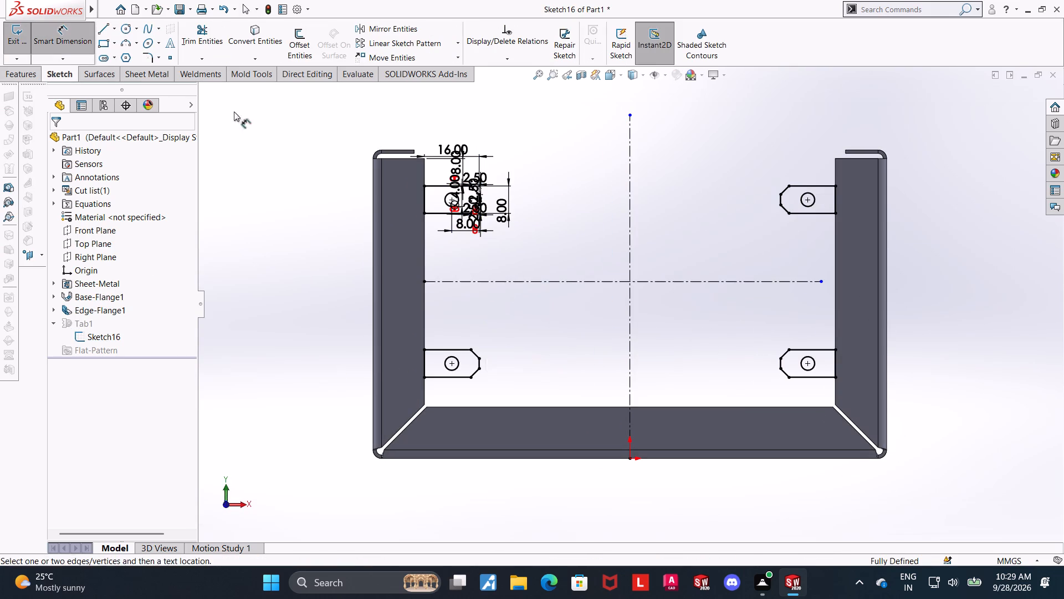
left_click(819, 375)
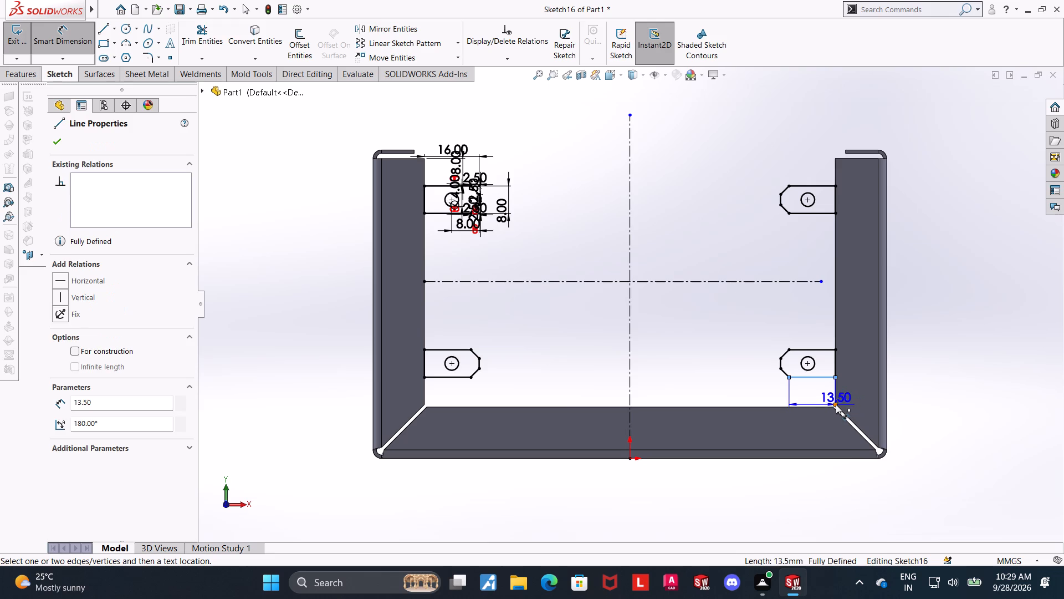
left_click(836, 404)
key("Escape")
key("Escape")
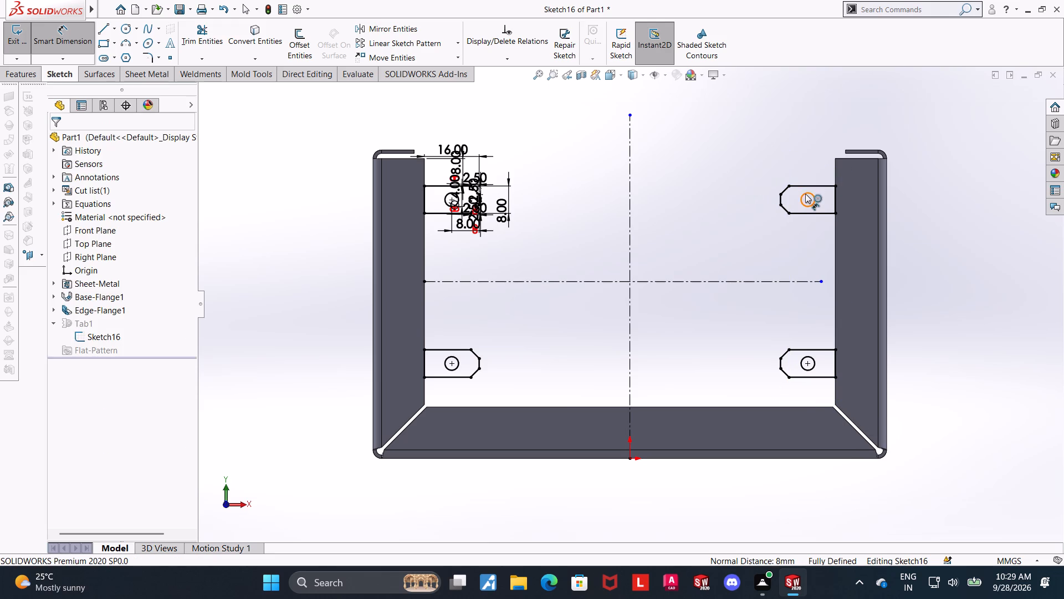
left_click(811, 188)
left_click(814, 210)
key("Escape")
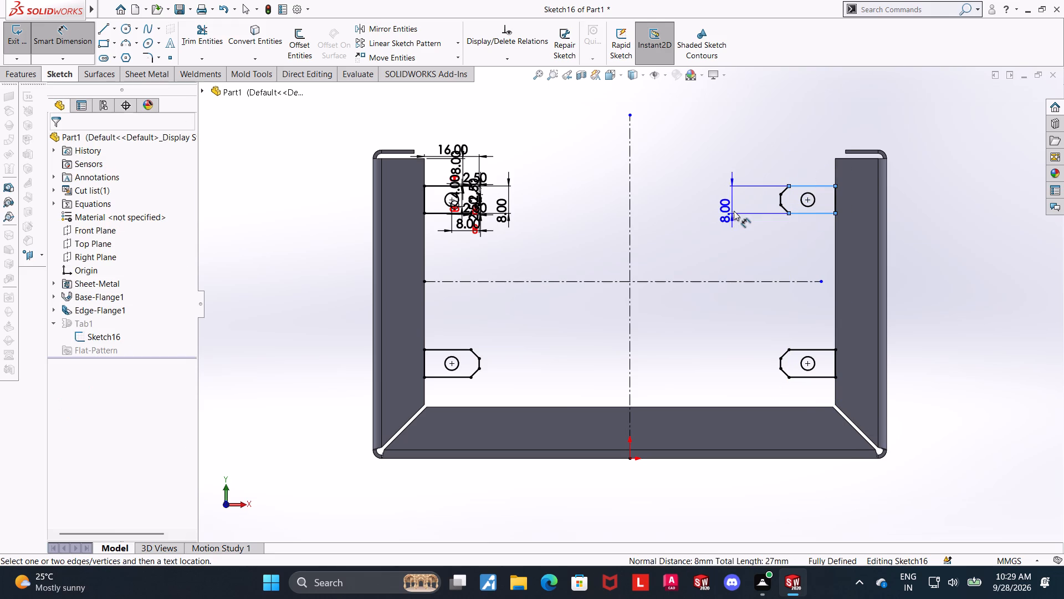
key("Escape")
left_click(780, 199)
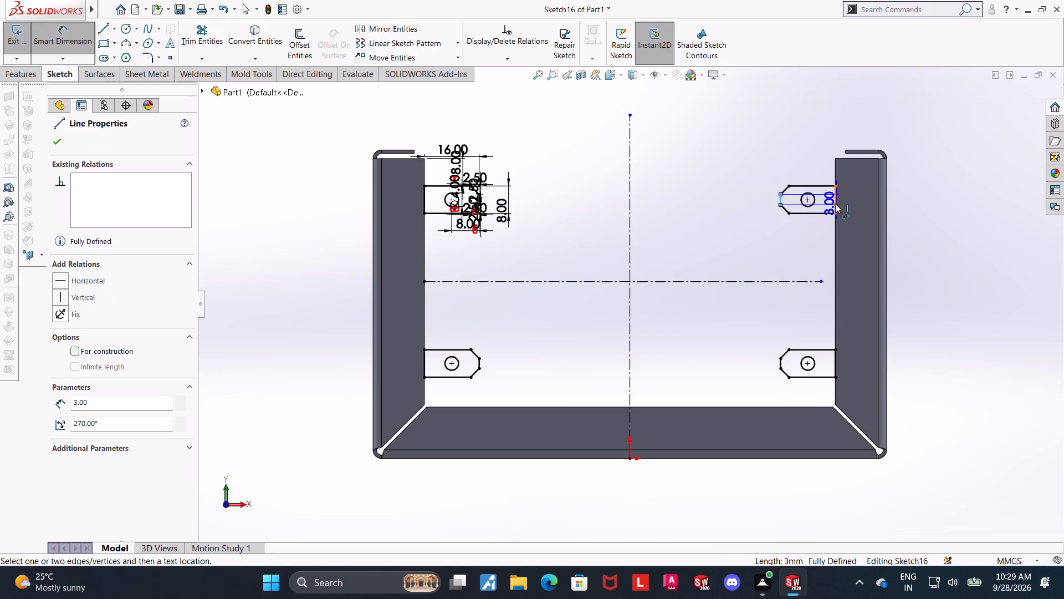
left_click(835, 232)
key("Escape")
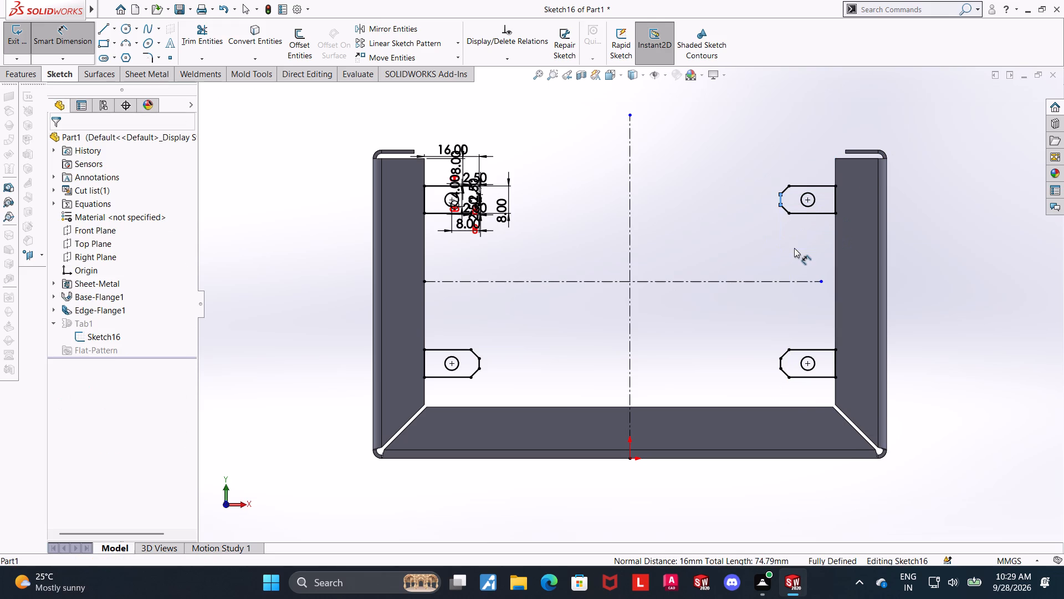
key("Escape")
left_click(25, 30)
Mirror the front edge flange and the tab feature about the Front Plane onto the channel's rear end.
scroll(858, 288, "up", 1)
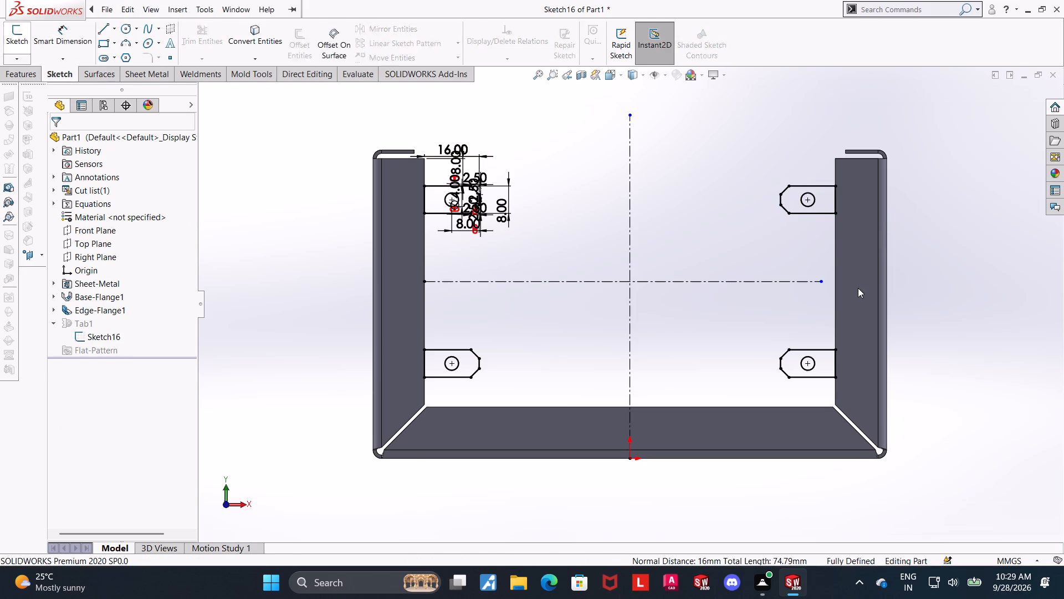
scroll(858, 288, "up", 2)
middle_click_drag(852, 313, 794, 376)
scroll(995, 261, "up", 1)
middle_click_drag(988, 265, 975, 277)
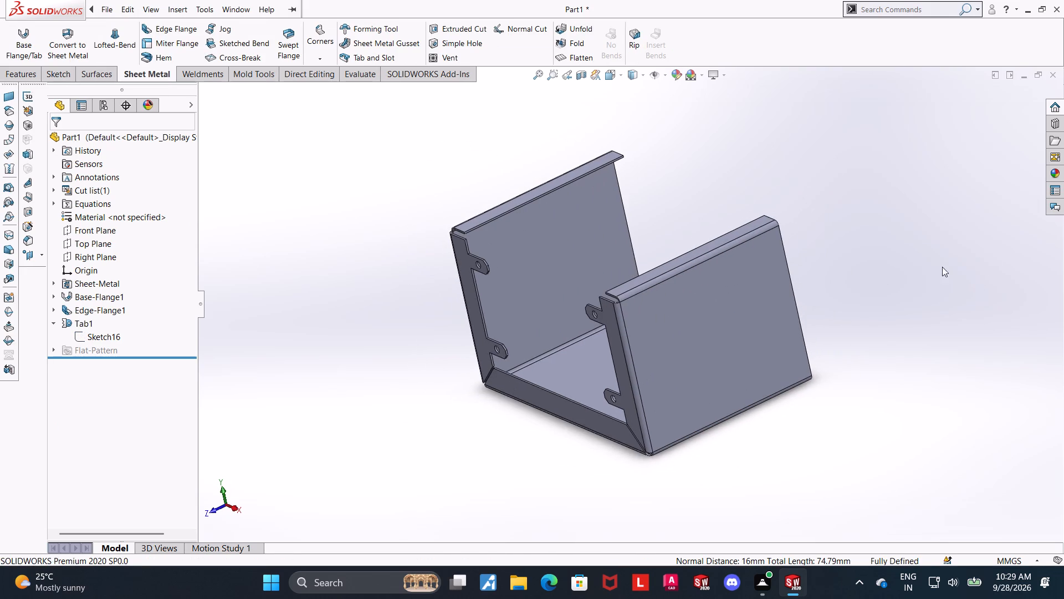
scroll(913, 289, "down", 2)
scroll(872, 302, "up", 2)
scroll(678, 318, "down", 1)
left_click(15, 73)
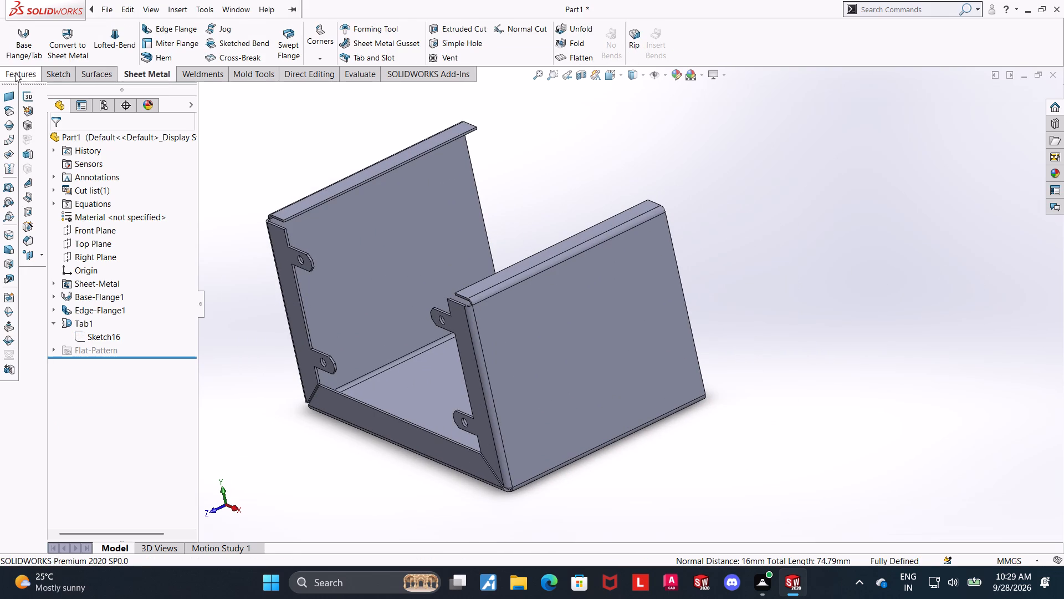
left_click(494, 58)
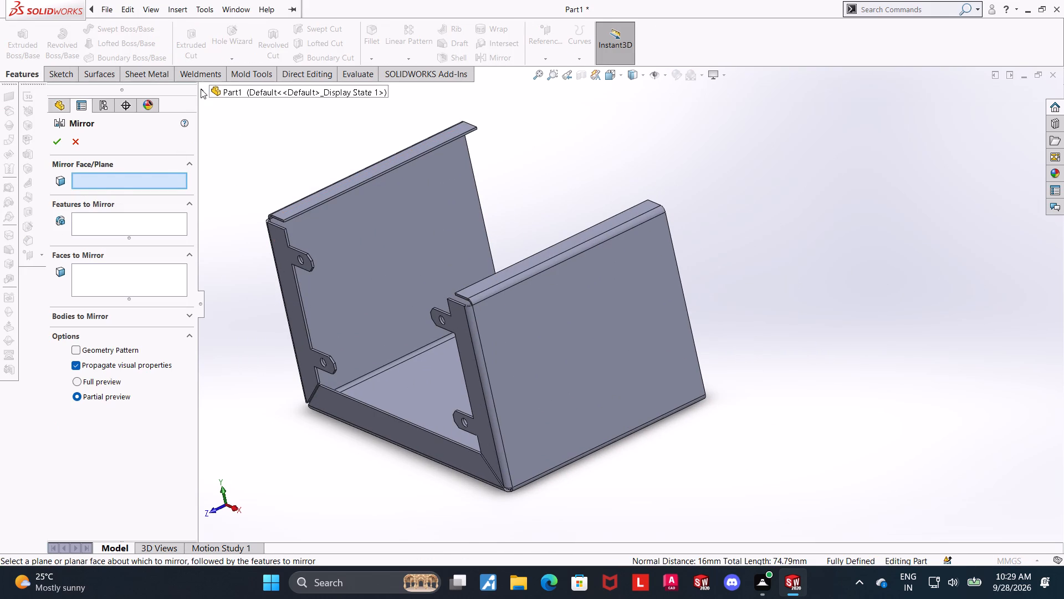
left_click(201, 91)
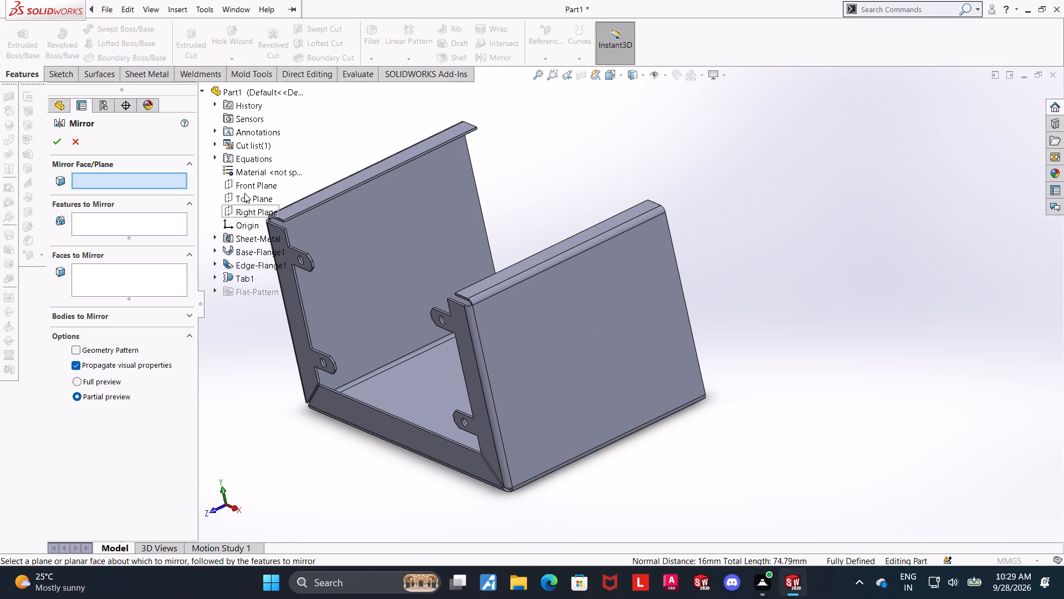
left_click(247, 186)
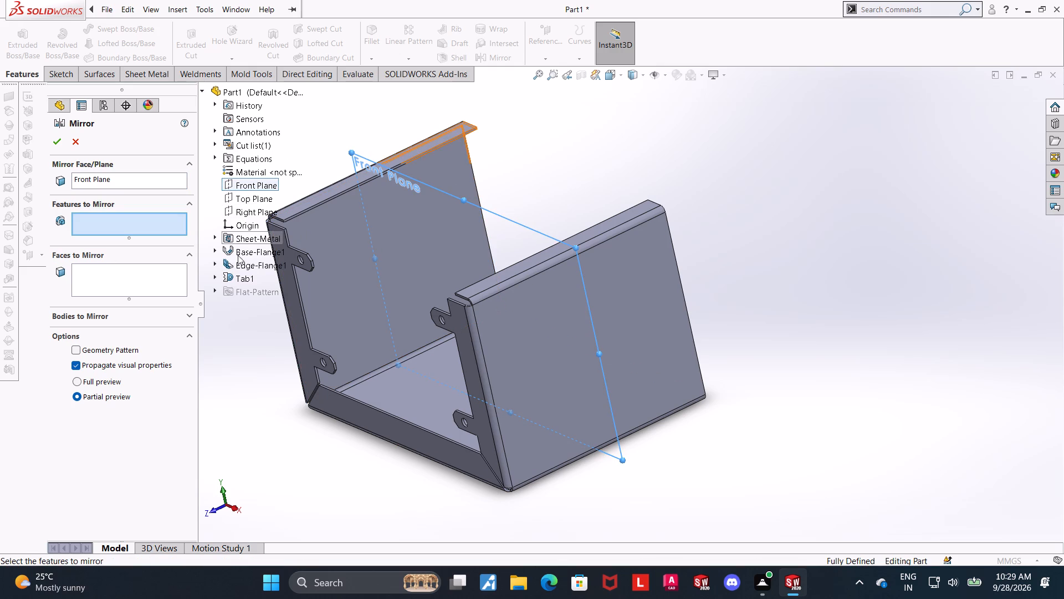
left_click(237, 276)
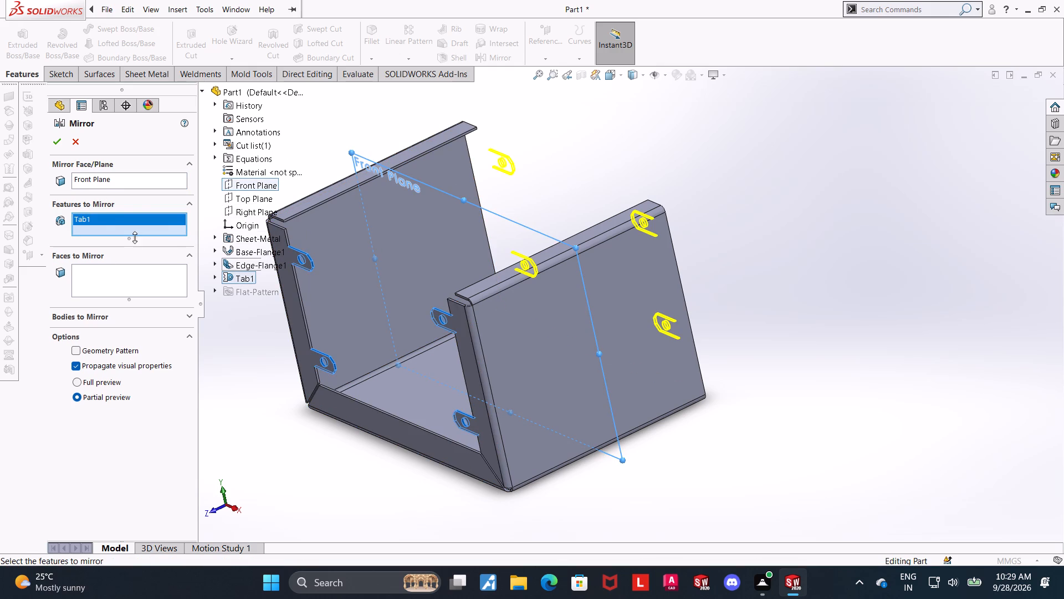
right_click(100, 224)
left_click(123, 242)
left_click(245, 262)
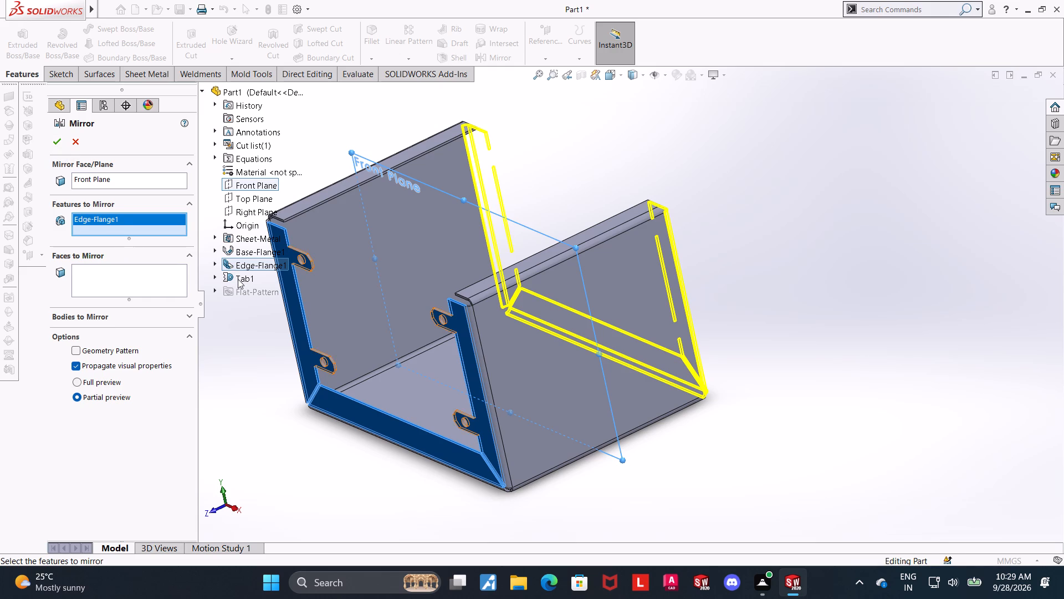
left_click(238, 279)
left_click(56, 148)
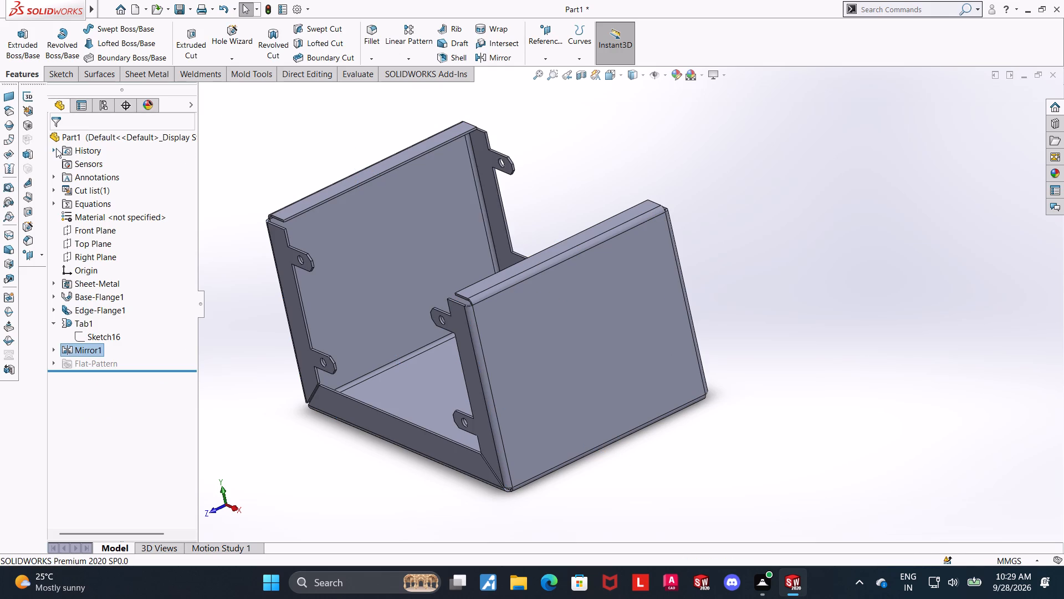
Edit the mirror feature to remove Tab1 from its features, leaving only Edge-Flange1, and examine the rear flanges.
left_click(814, 230)
middle_click_drag(837, 201, 917, 162)
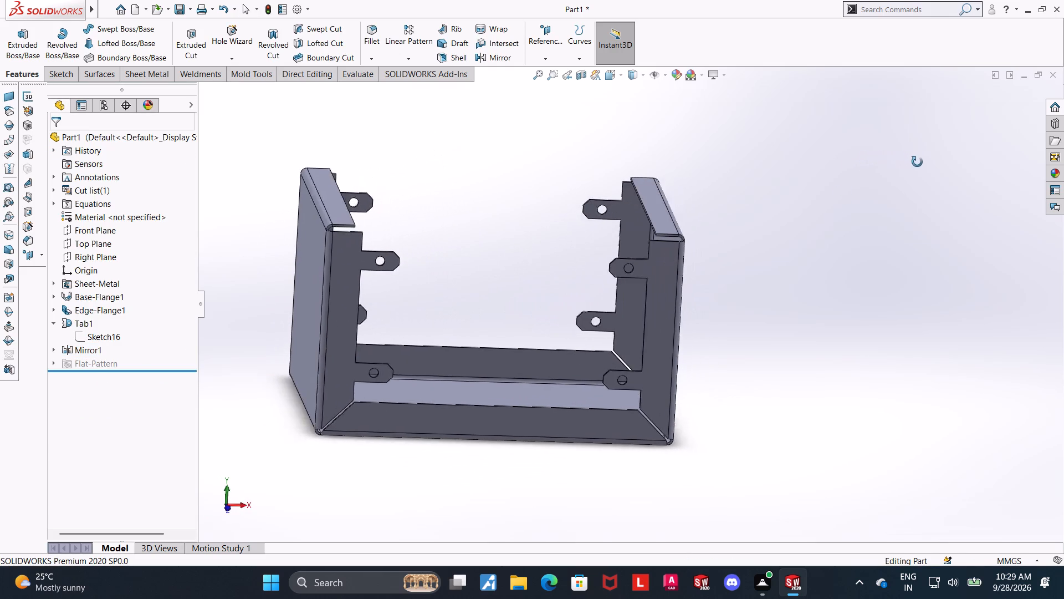
middle_click_drag(917, 162, 923, 164)
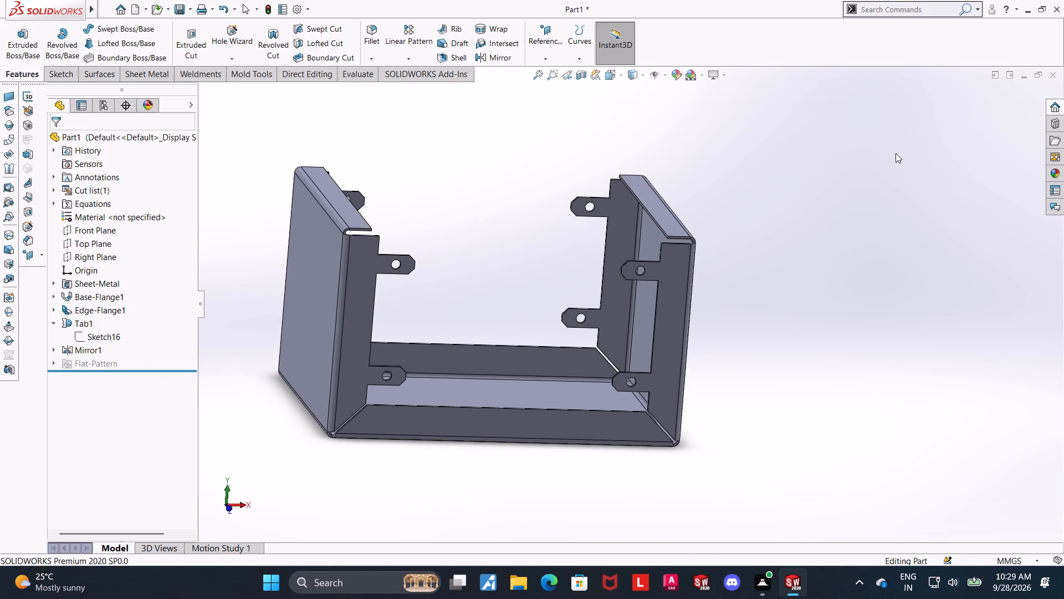
left_click(78, 351)
left_click(93, 322)
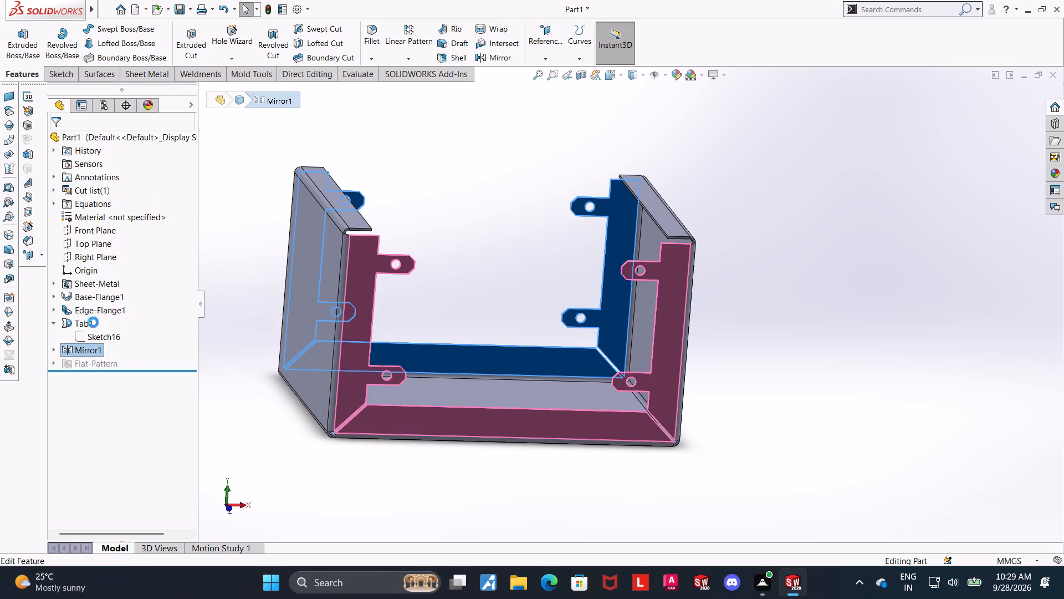
right_click(88, 216)
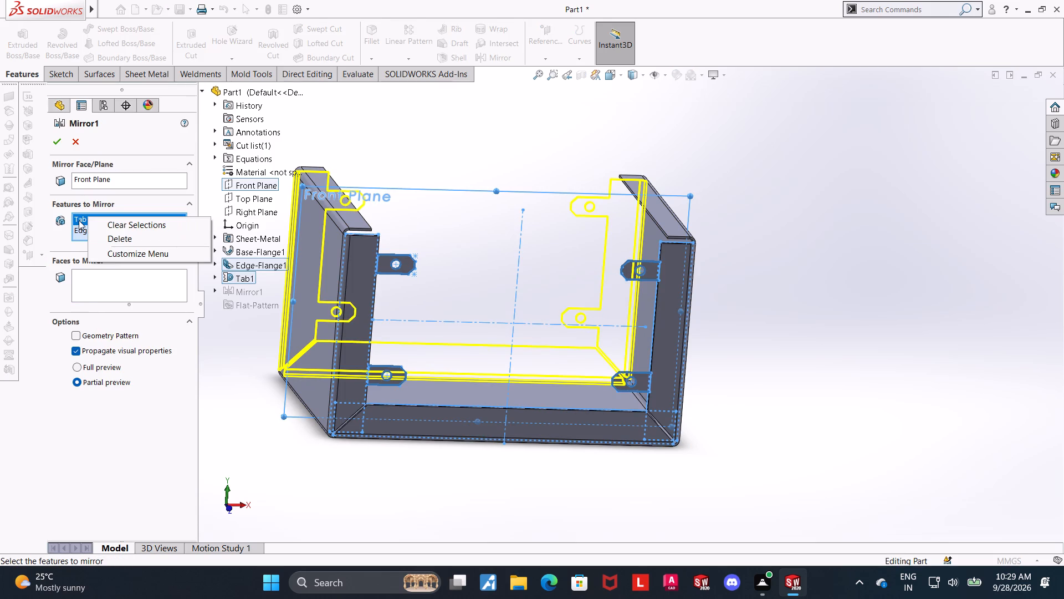
left_click(101, 233)
left_click(63, 140)
left_click(897, 405)
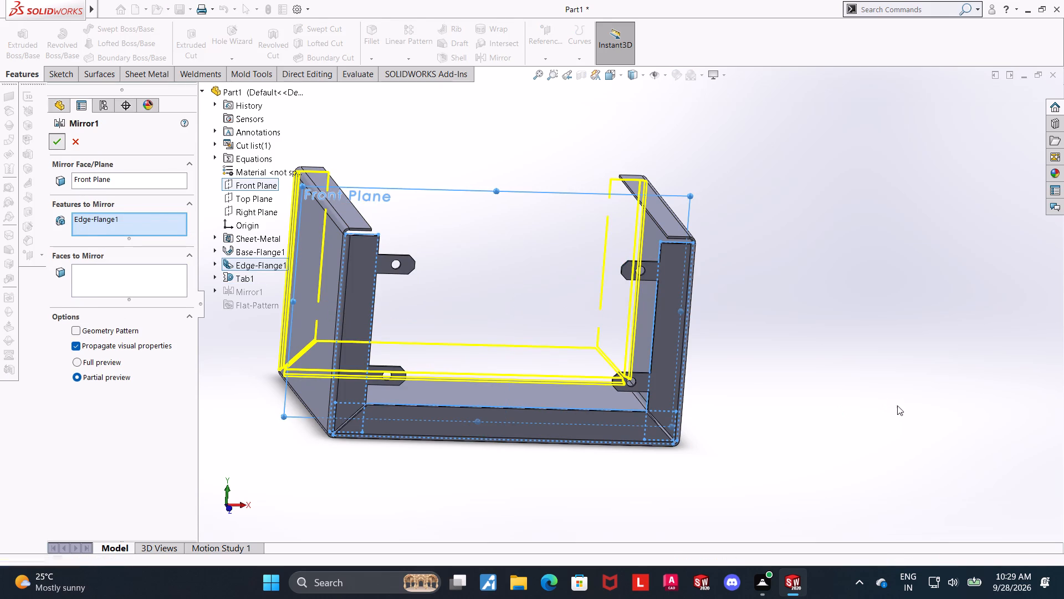
middle_click_drag(830, 389, 809, 397)
scroll(809, 397, "up", 1)
scroll(806, 397, "down", 1)
middle_click_drag(800, 367, 785, 379)
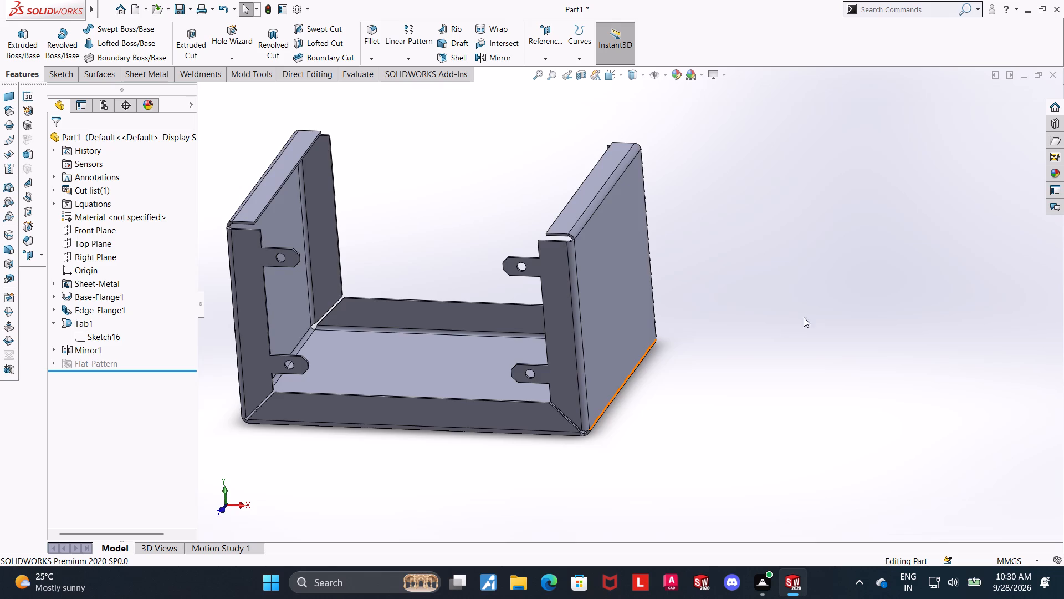
Examine the channel's side walls, lips, flanges and front tabs from several angles.
middle_click_drag(811, 314, 734, 342)
left_click(500, 325)
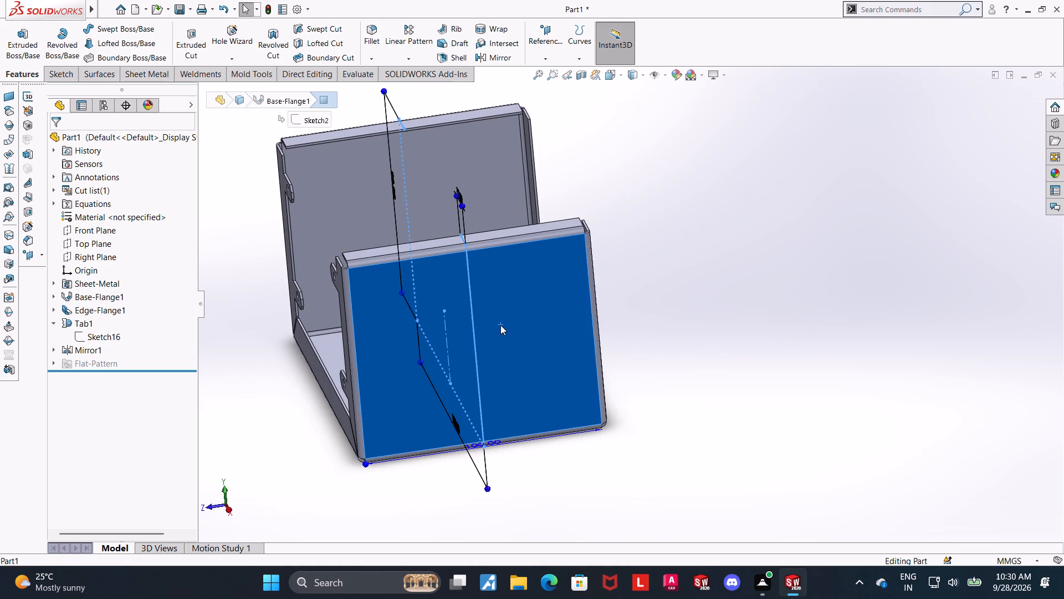
left_click(539, 290)
left_click(628, 302)
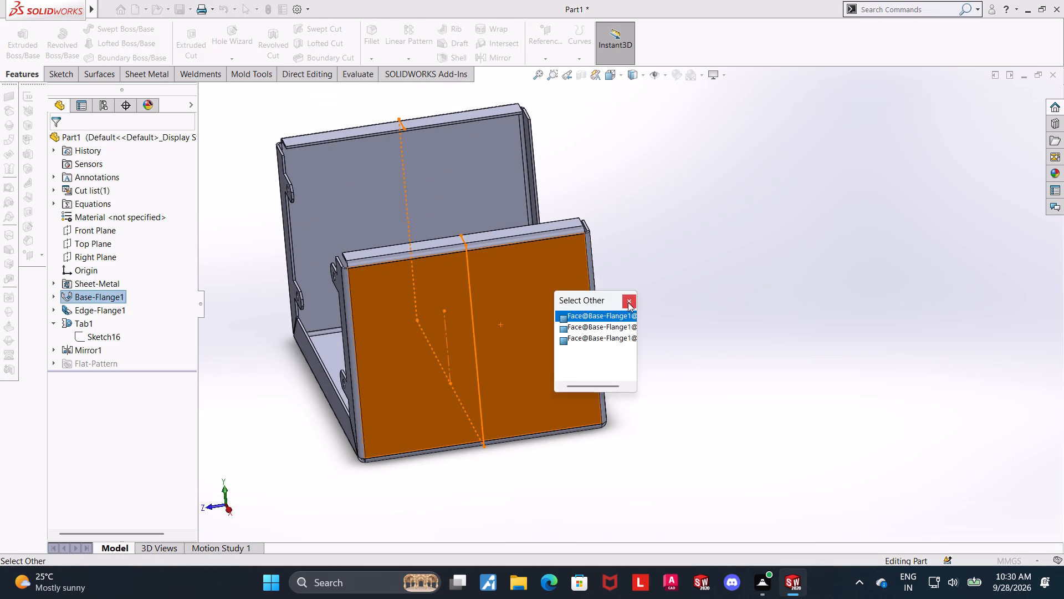
left_click(838, 363)
middle_click_drag(675, 343, 758, 311)
scroll(758, 311, "up", 1)
scroll(706, 348, "up", 3)
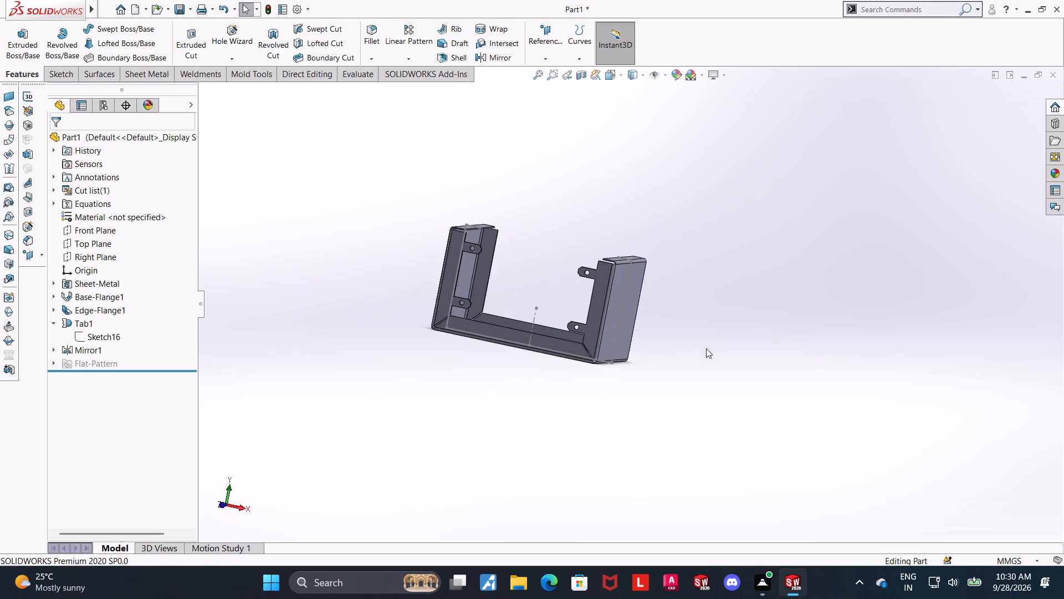
scroll(600, 351, "up", 1)
middle_click_drag(746, 311, 768, 373)
scroll(646, 376, "down", 1)
scroll(582, 285, "down", 2)
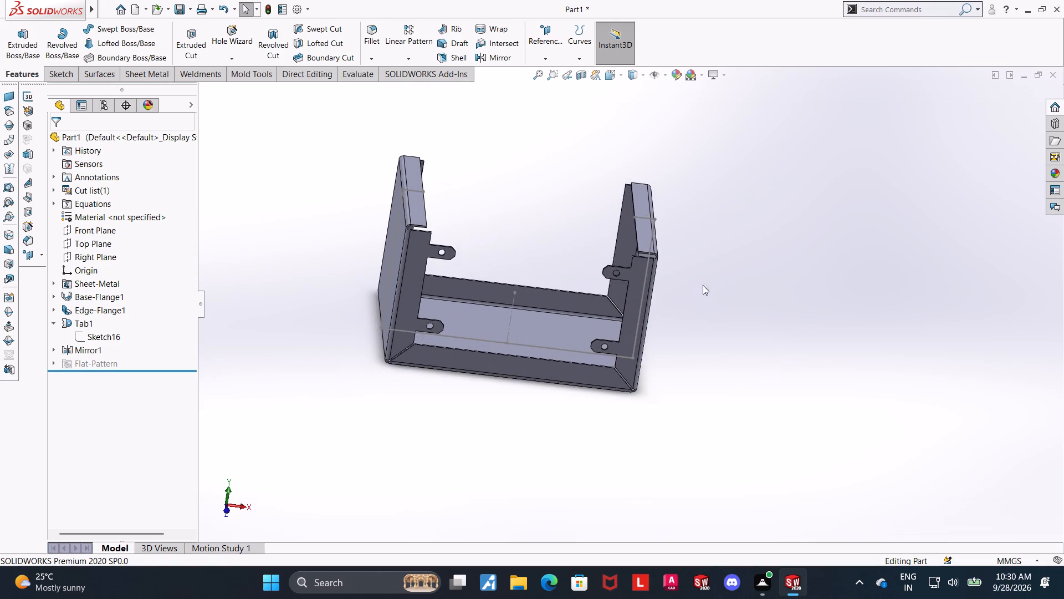
scroll(703, 285, "up", 4)
scroll(653, 202, "down", 2)
middle_click_drag(659, 323, 577, 299)
scroll(582, 299, "up", 1)
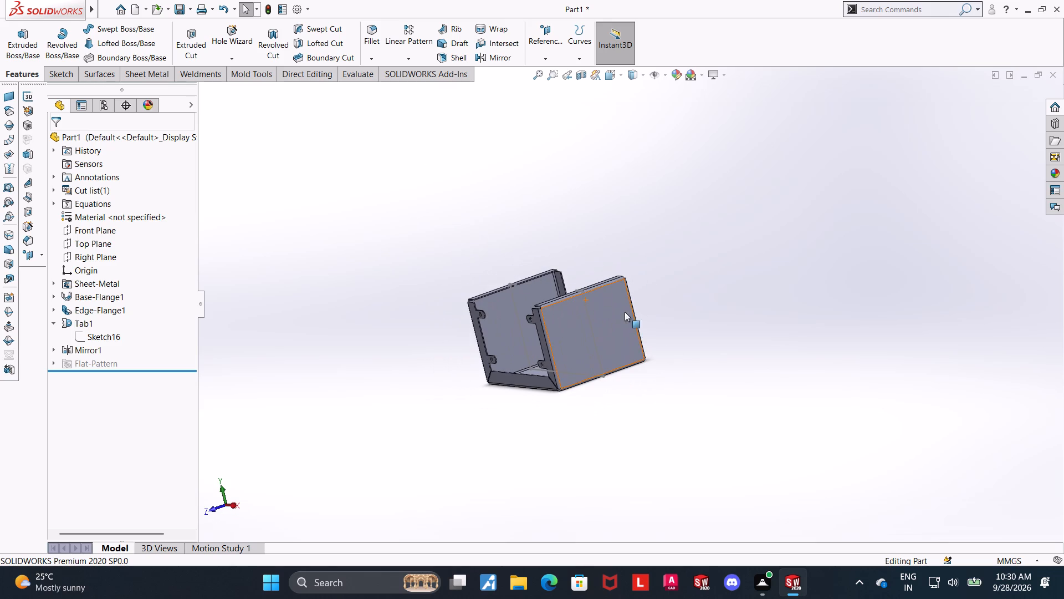
left_click(741, 342)
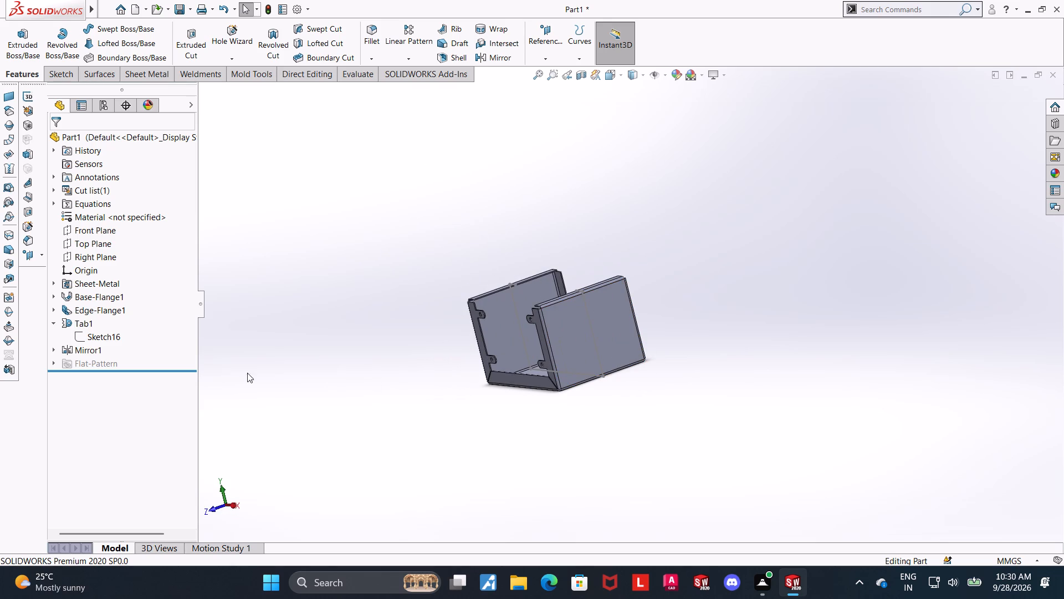
middle_click_drag(280, 381, 308, 383)
scroll(519, 355, "down", 5)
Look through the sketches and bends contained in Tab1 and Base-Flange1 in the feature tree.
left_click(52, 326)
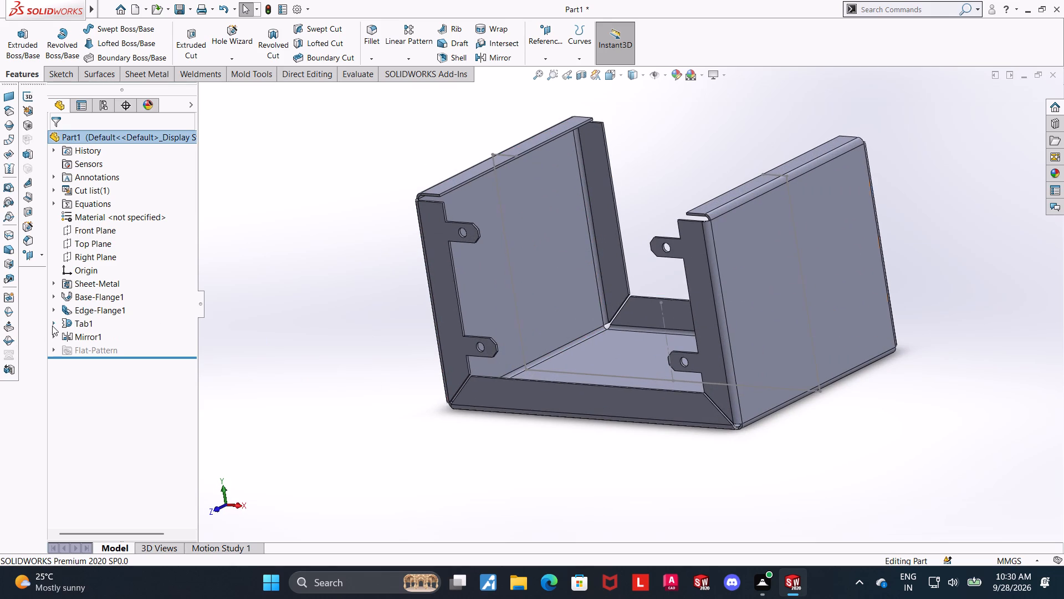
left_click(54, 322)
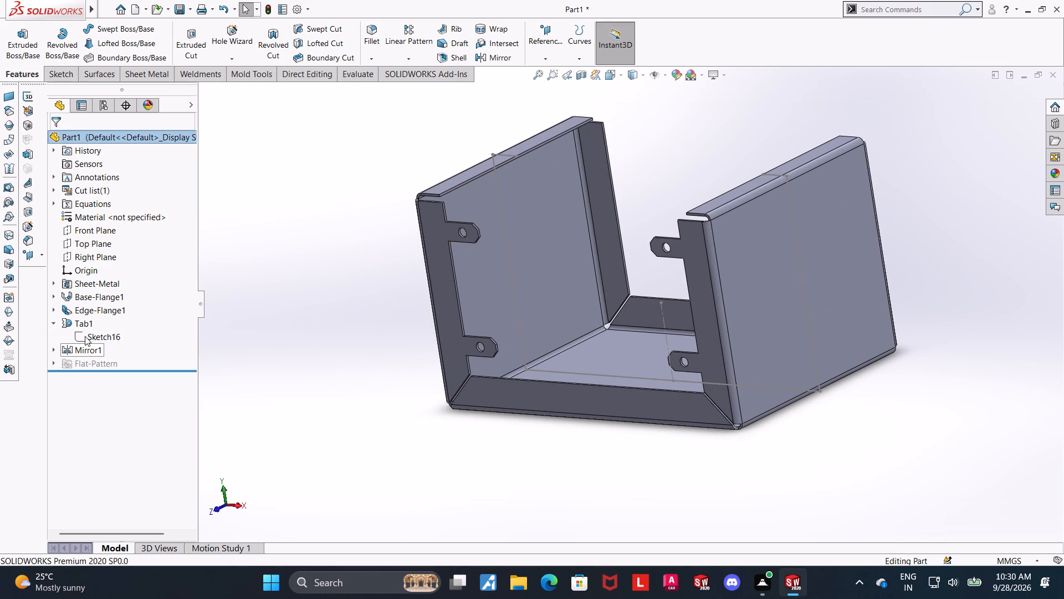
left_click(85, 336)
left_click(303, 382)
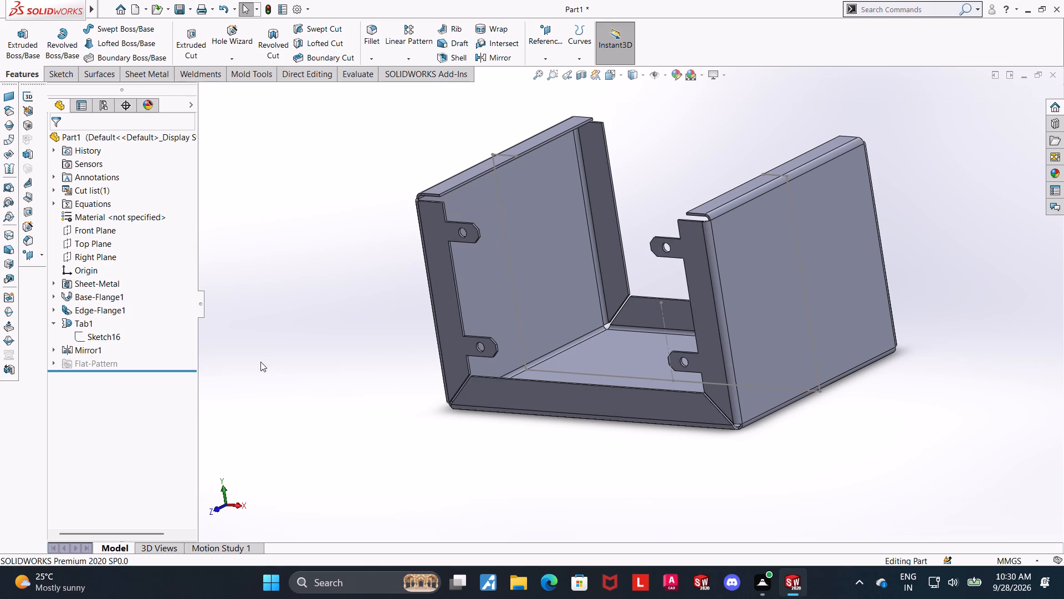
left_click(55, 281)
left_click(55, 284)
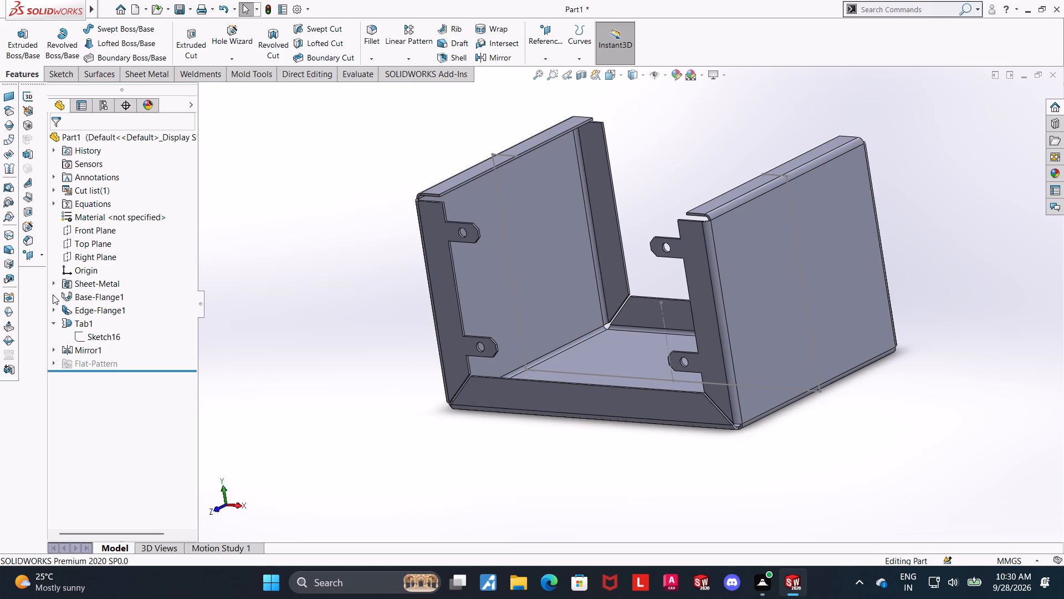
left_click(53, 294)
left_click(82, 311)
left_click(91, 292)
left_click(304, 337)
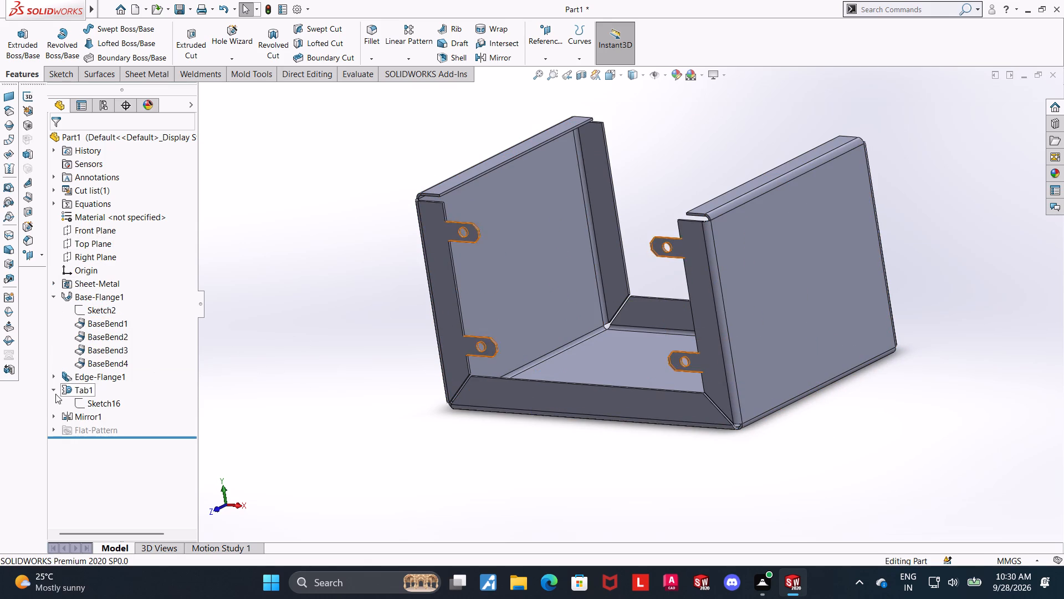
left_click(56, 389)
Start a sketch on the right side wall's outer face and draw a circle about 75 mm in diameter directly above the origin.
left_click(800, 296)
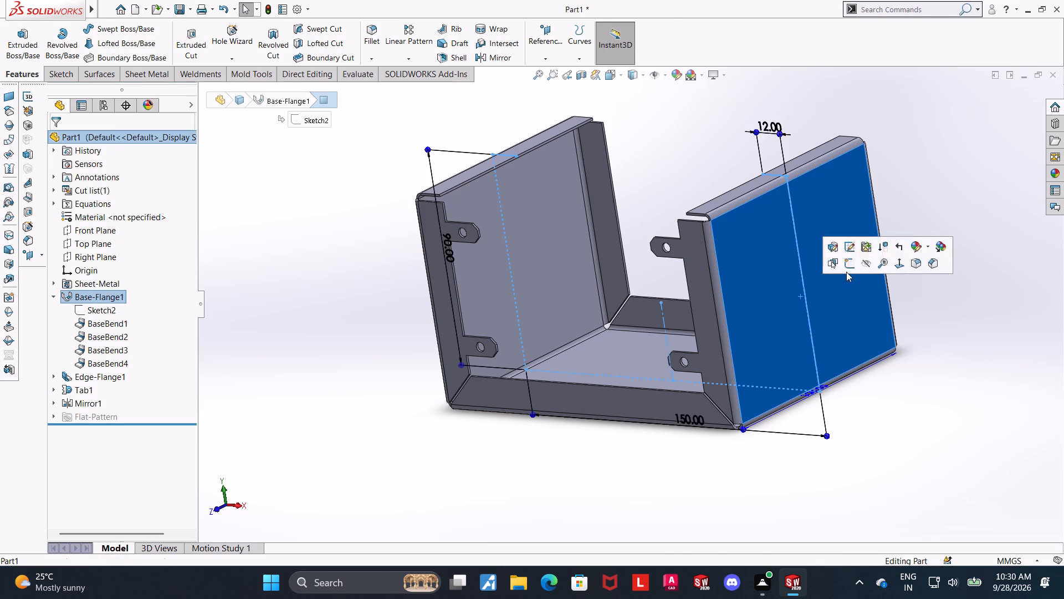
left_click(847, 267)
left_click(108, 427)
left_click(130, 412)
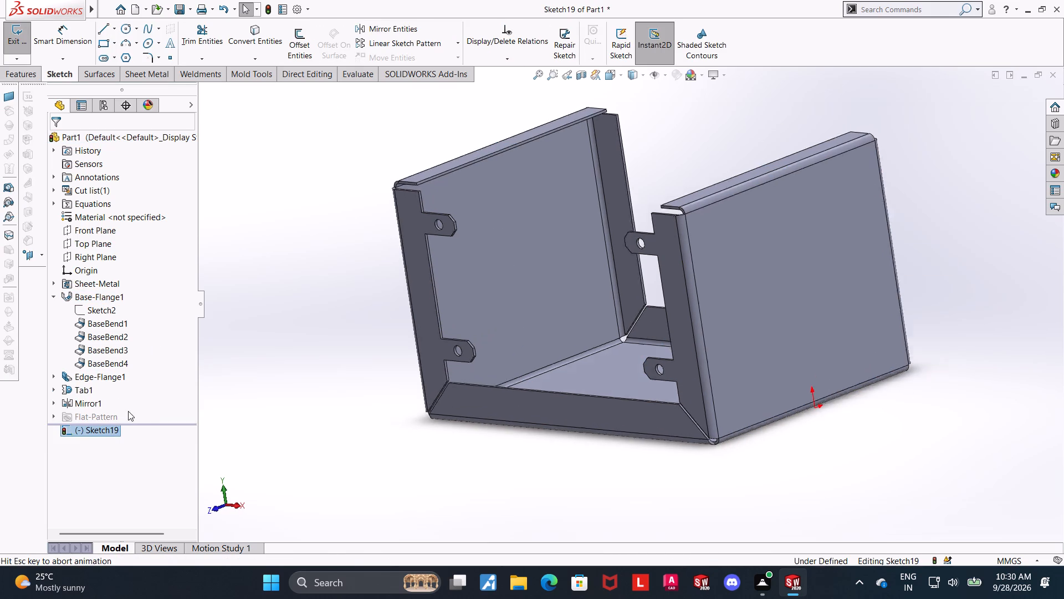
scroll(836, 347, "up", 2)
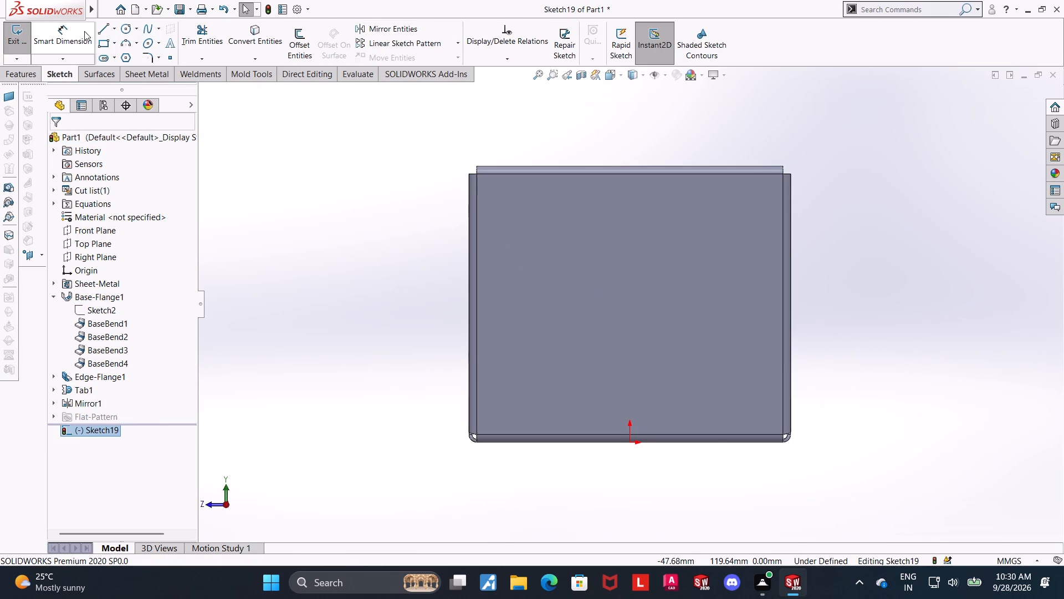
left_click(129, 29)
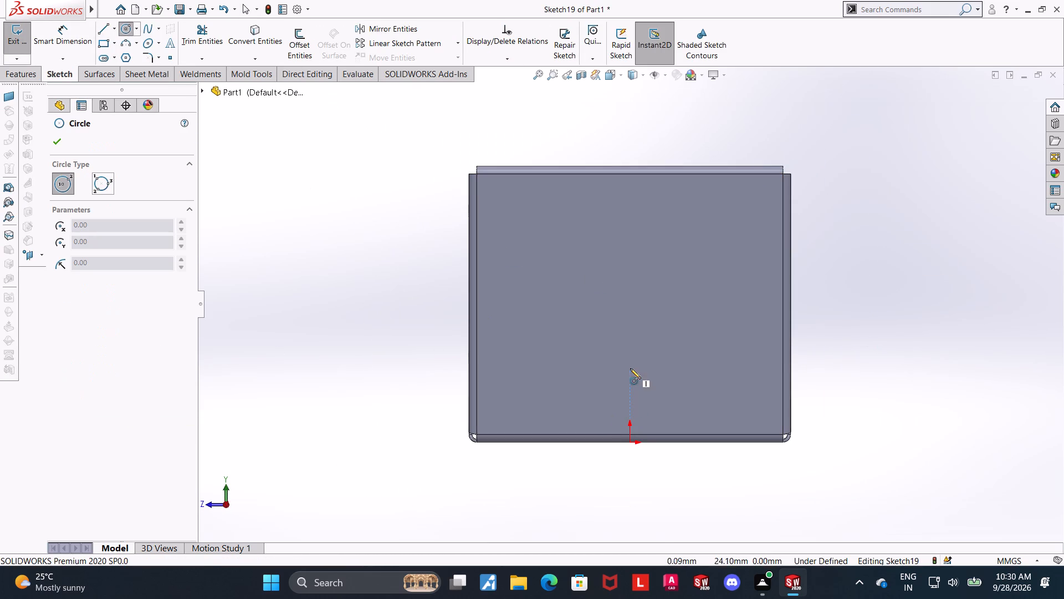
left_click(631, 300)
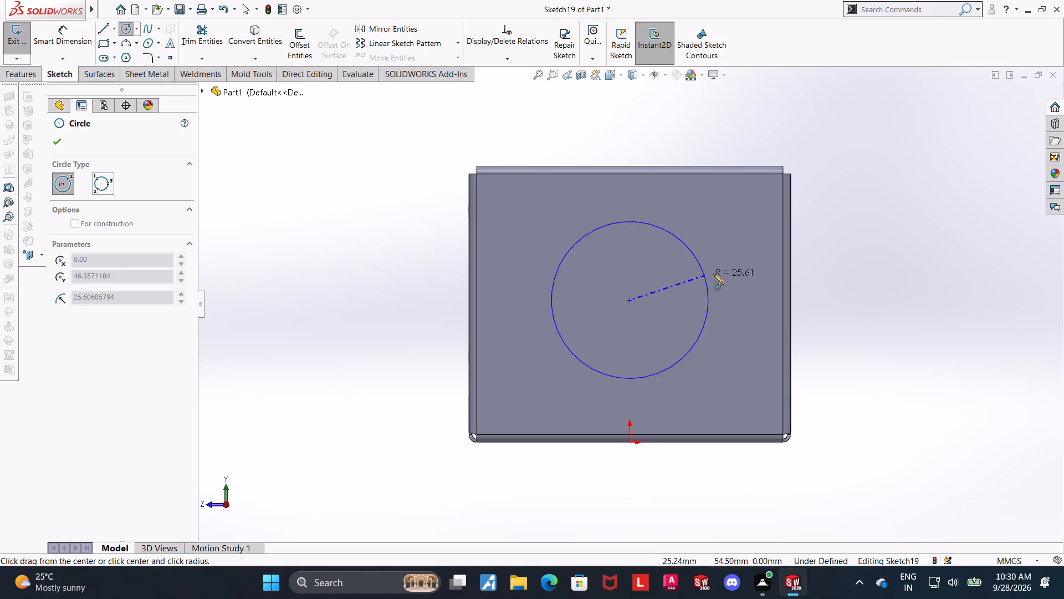
left_click(739, 266)
key("Escape")
key("Escape")
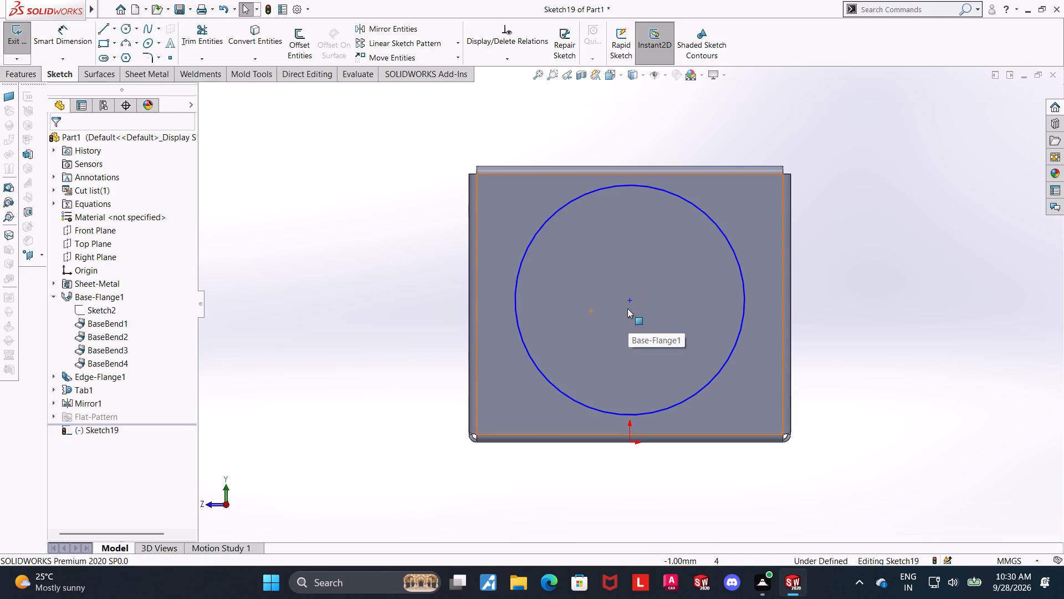
Add a Horizontal relation between the circle's centre and the midpoint of the side face's rear vertical edge.
left_click(630, 298)
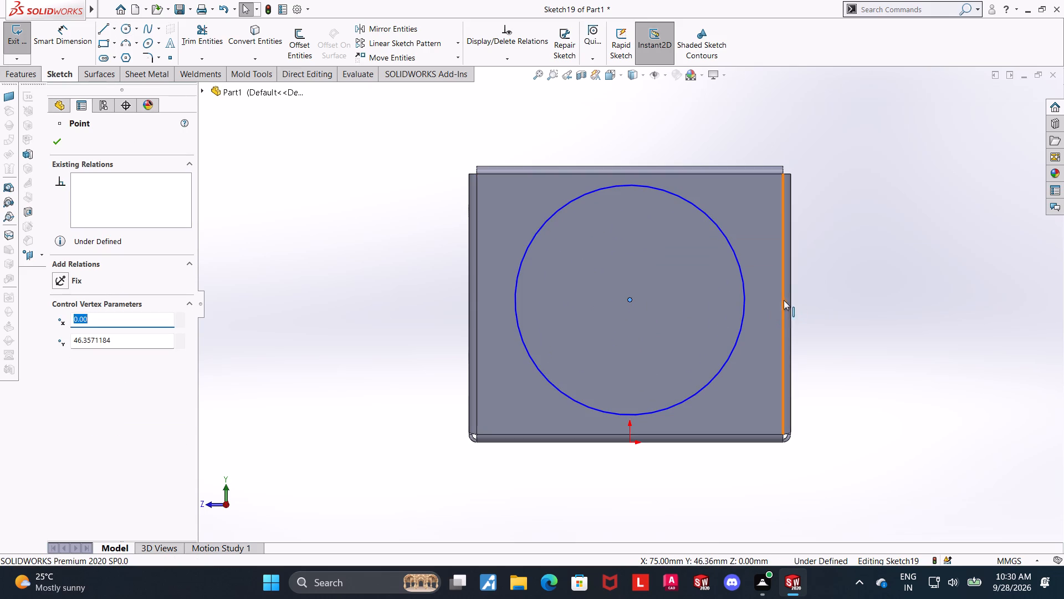
left_click(781, 304, "ctrl")
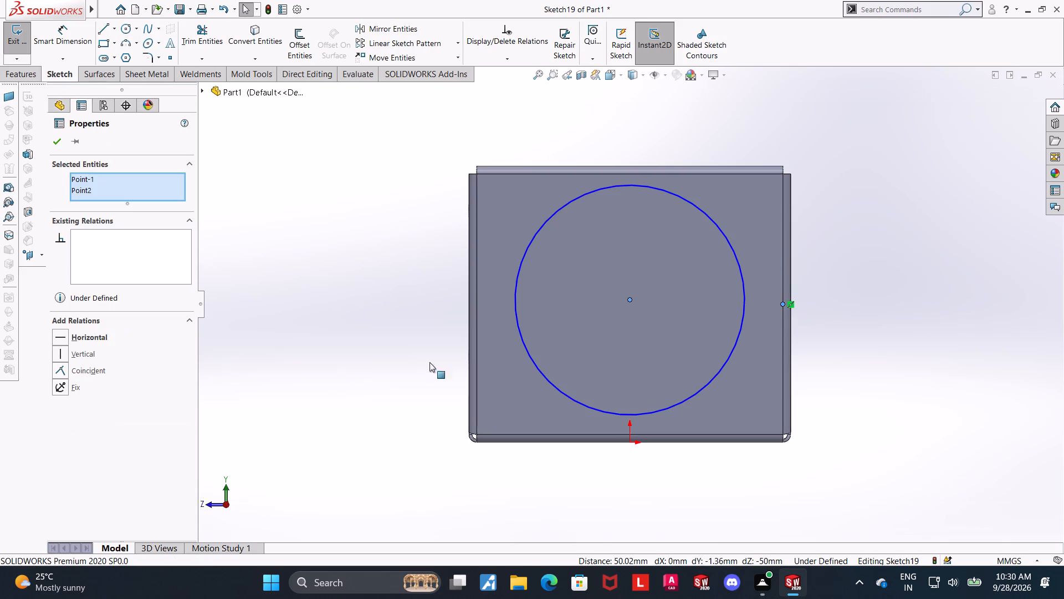
left_click(60, 337)
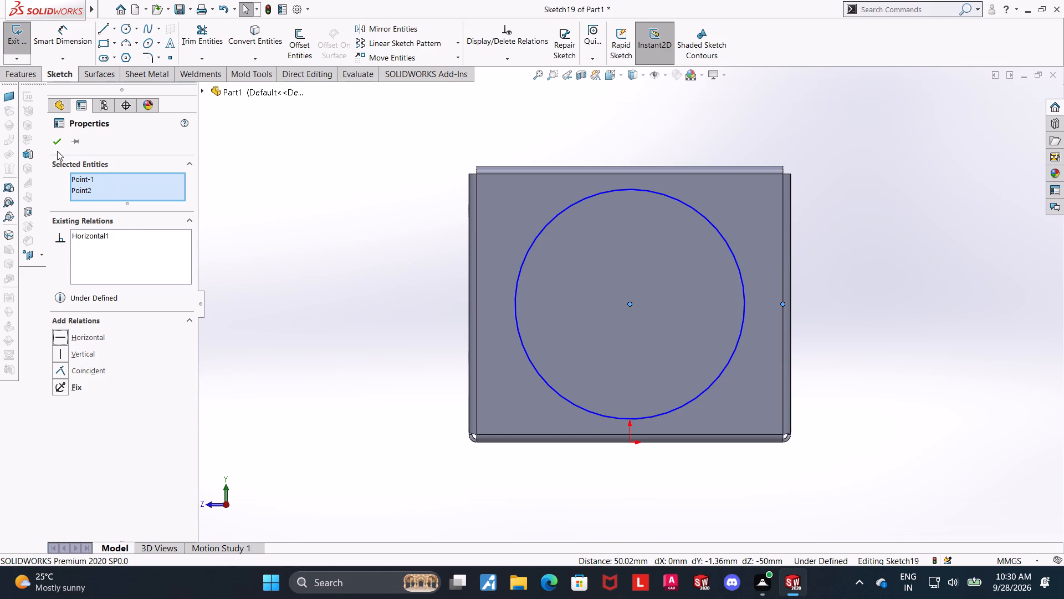
left_click(53, 148)
left_click(497, 196)
Dimension the circle's diameter to 60 mm.
left_click(69, 43)
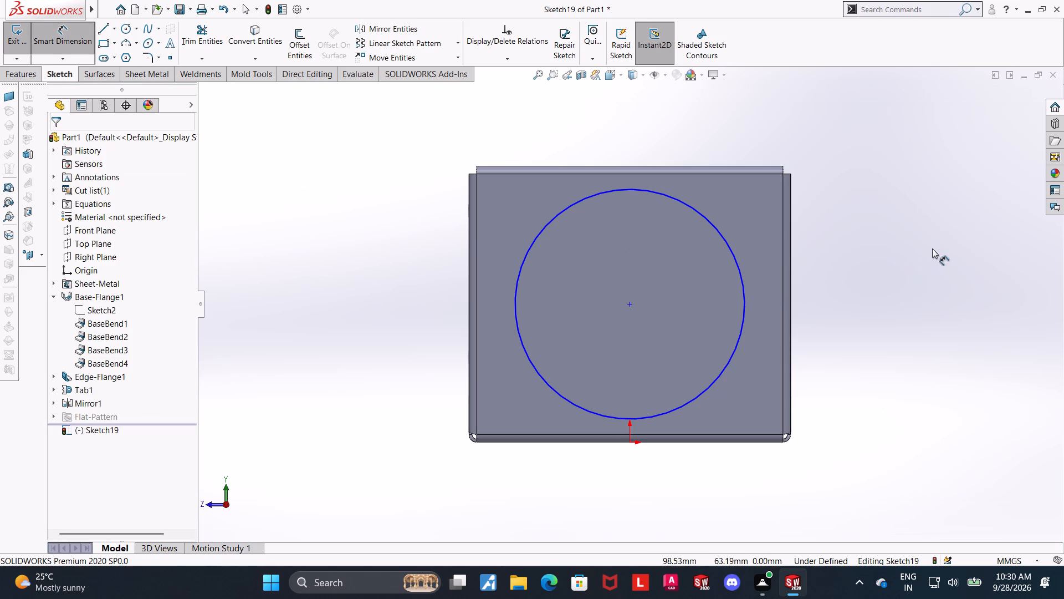
double_click(726, 239)
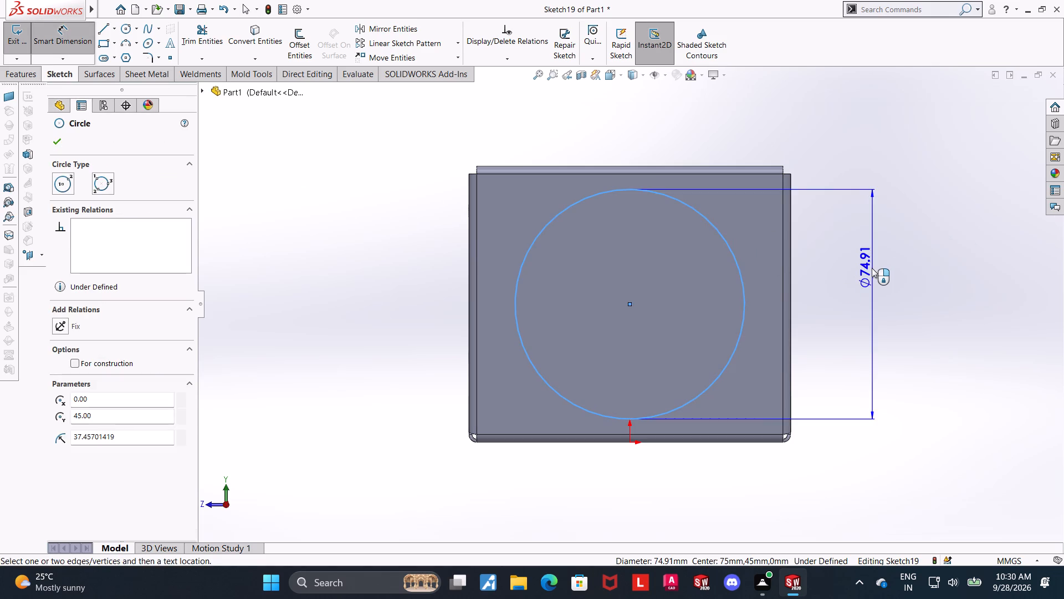
left_click(872, 268)
type("60")
key("Return")
key("Escape")
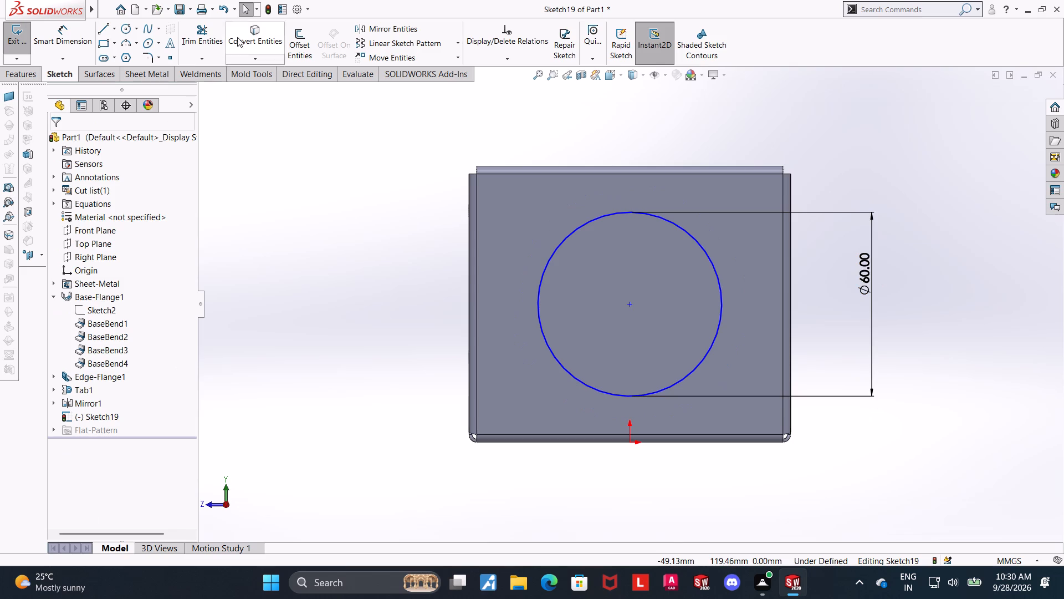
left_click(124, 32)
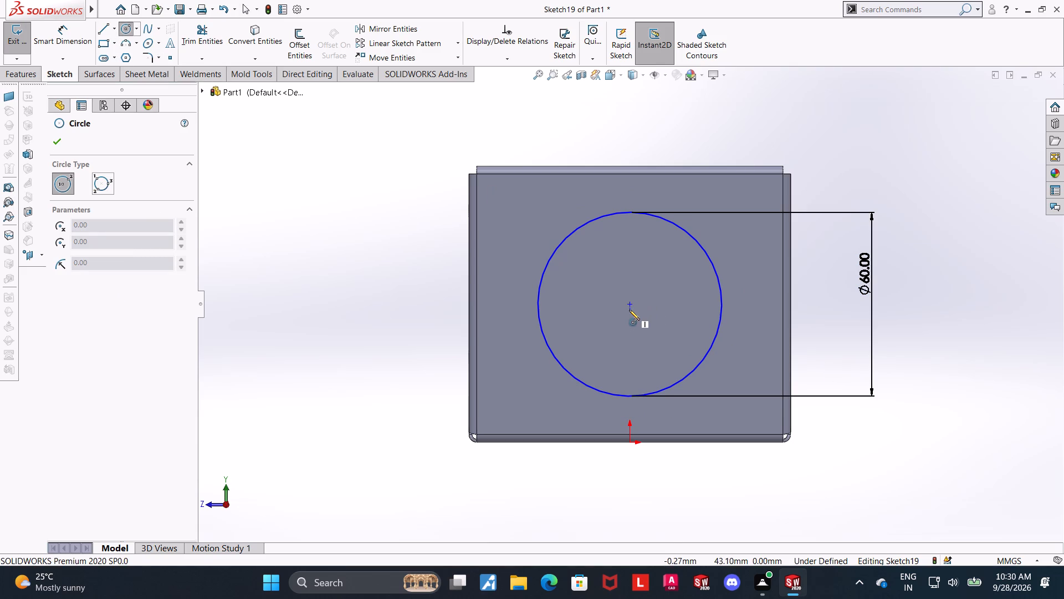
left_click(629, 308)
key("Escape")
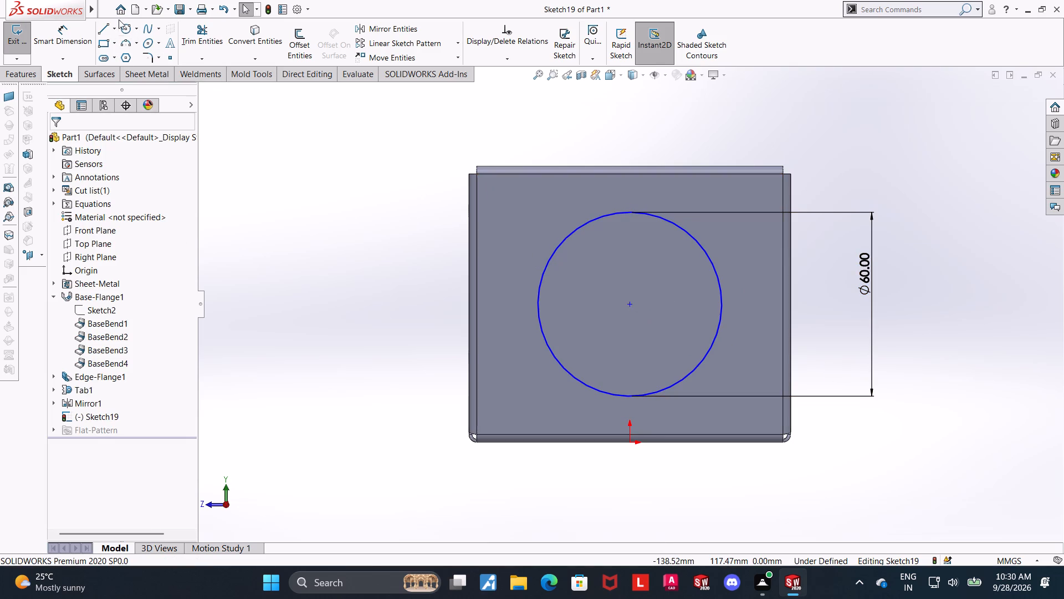
Draw a concentric circle inside the 60 mm circle and dimension its diameter to 46 mm.
left_click(126, 29)
left_click(628, 304)
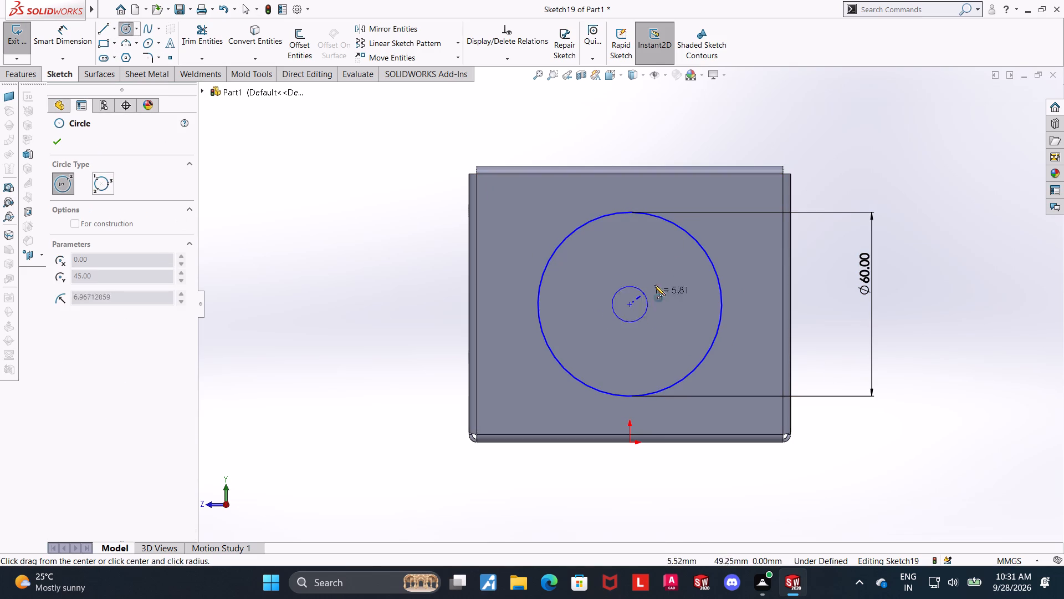
left_click(677, 256)
key("Escape")
left_click(50, 44)
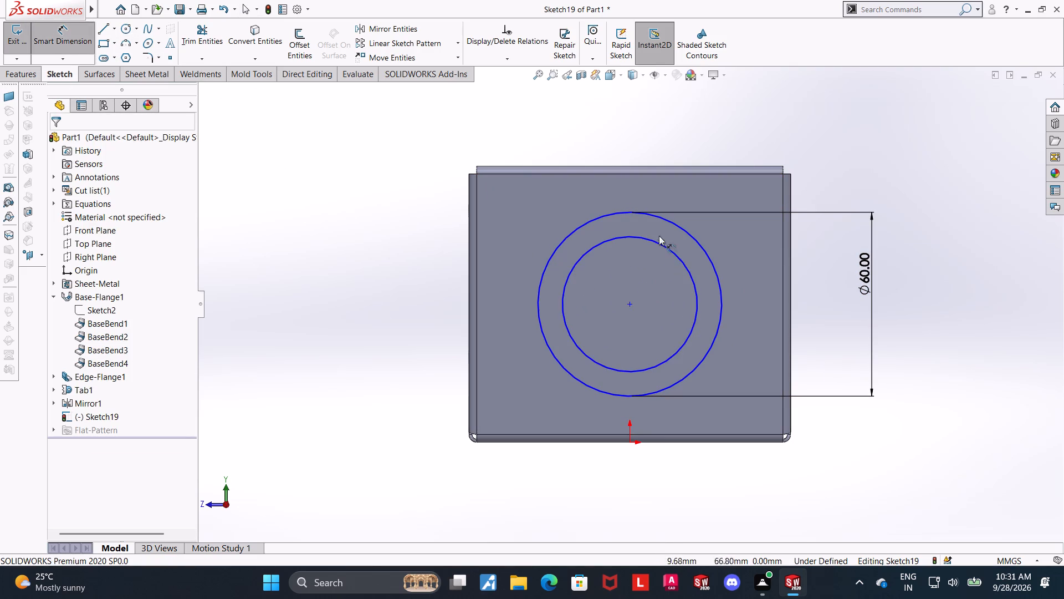
left_click(654, 241)
left_click(674, 236)
type("46")
key("Return")
key("Escape")
Draw a third concentric circle inside the 46 mm circle and dimension its diameter to 32 mm.
left_click(132, 29)
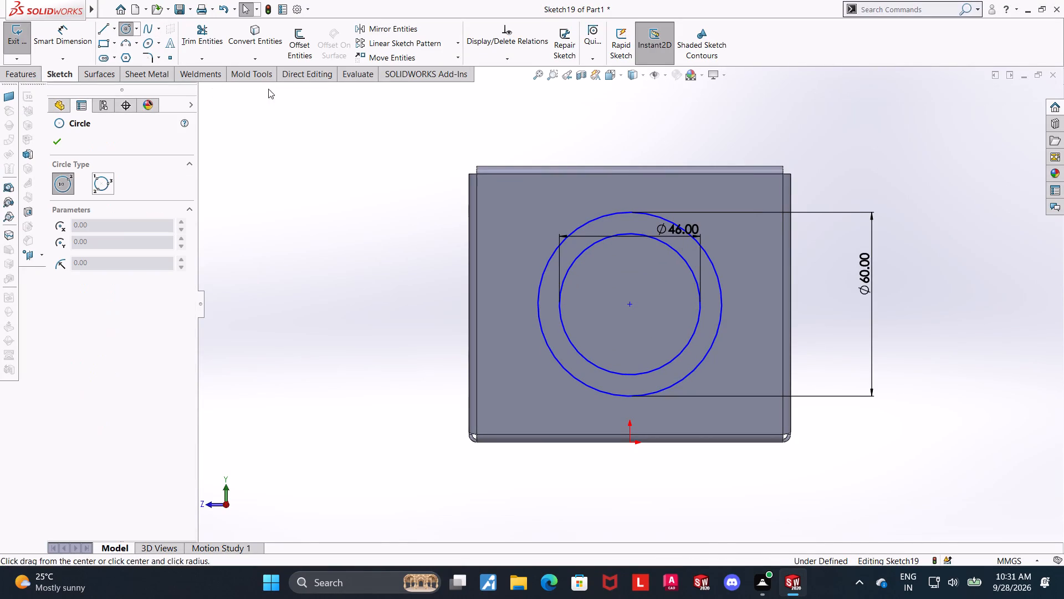
left_click(630, 303)
left_click(656, 277)
key("Escape")
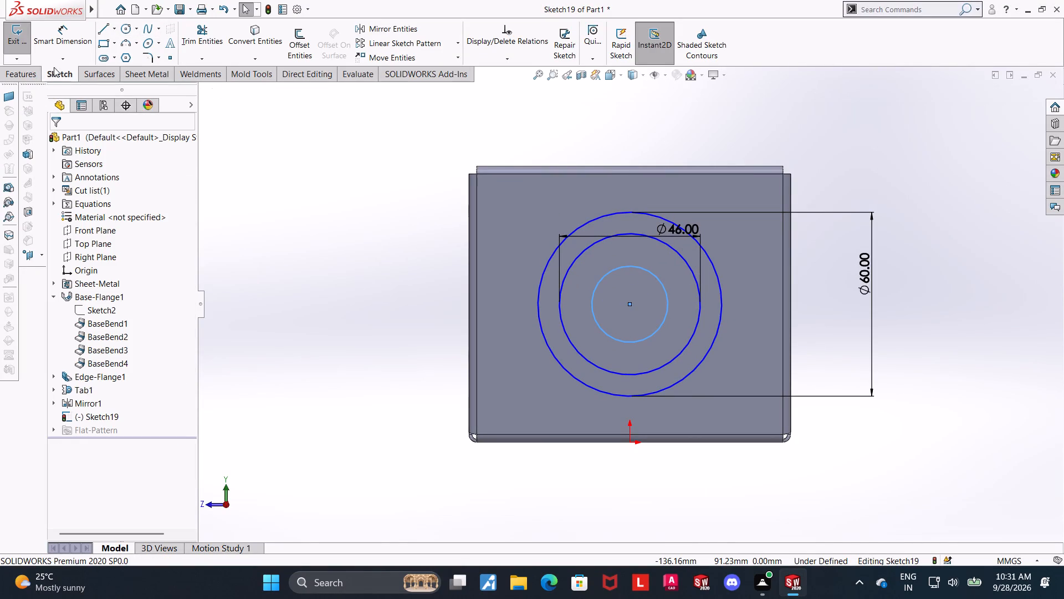
left_click(65, 43)
left_click(662, 323)
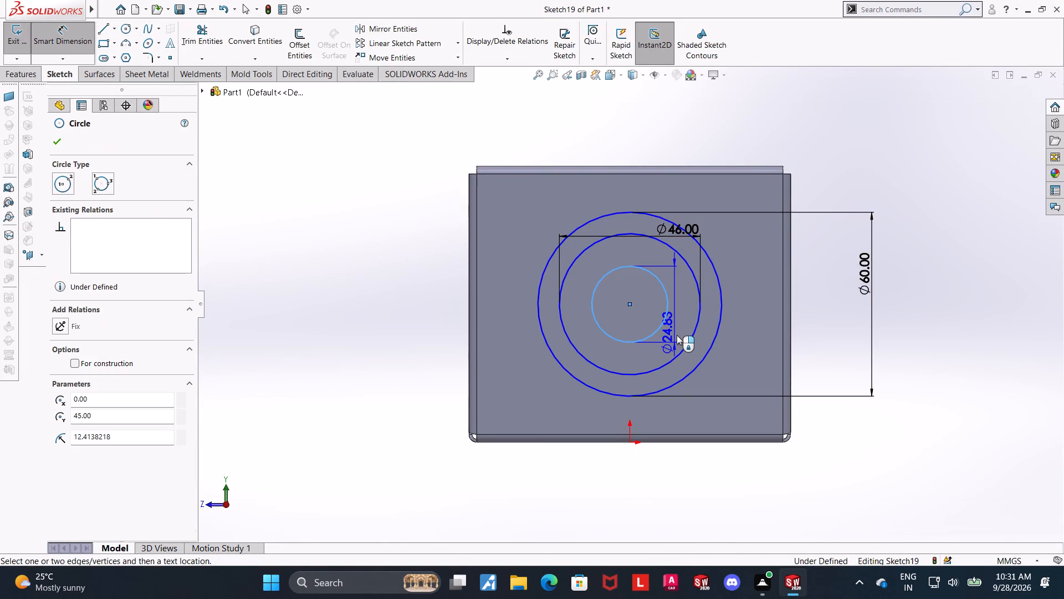
left_click(677, 335)
type("32")
key("Return")
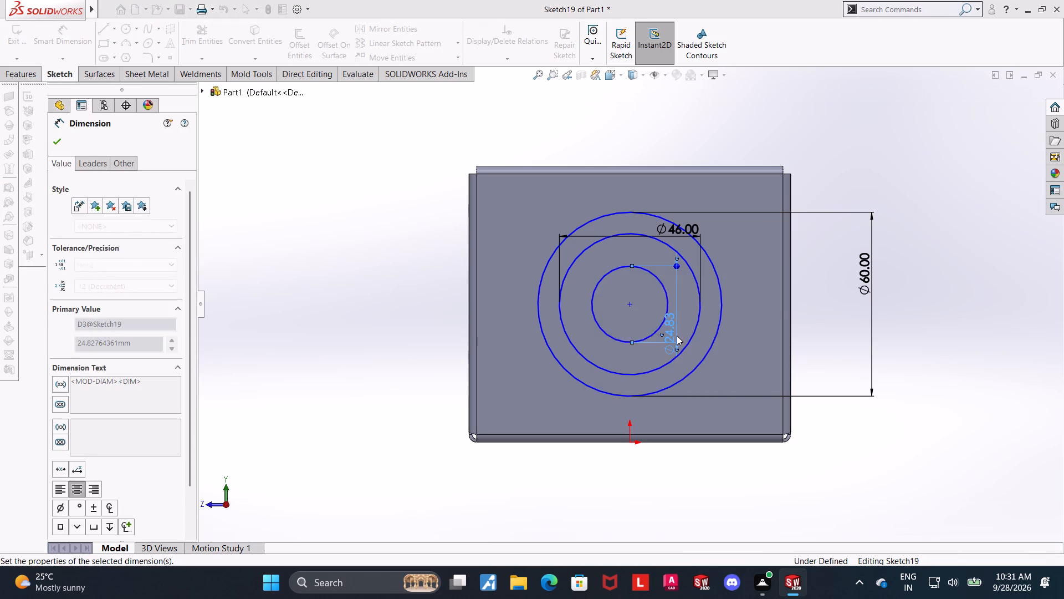
key("Escape")
key("Escape")
Draw a fourth concentric circle inside the 32 mm circle and dimension its diameter to 18 mm.
left_click(124, 30)
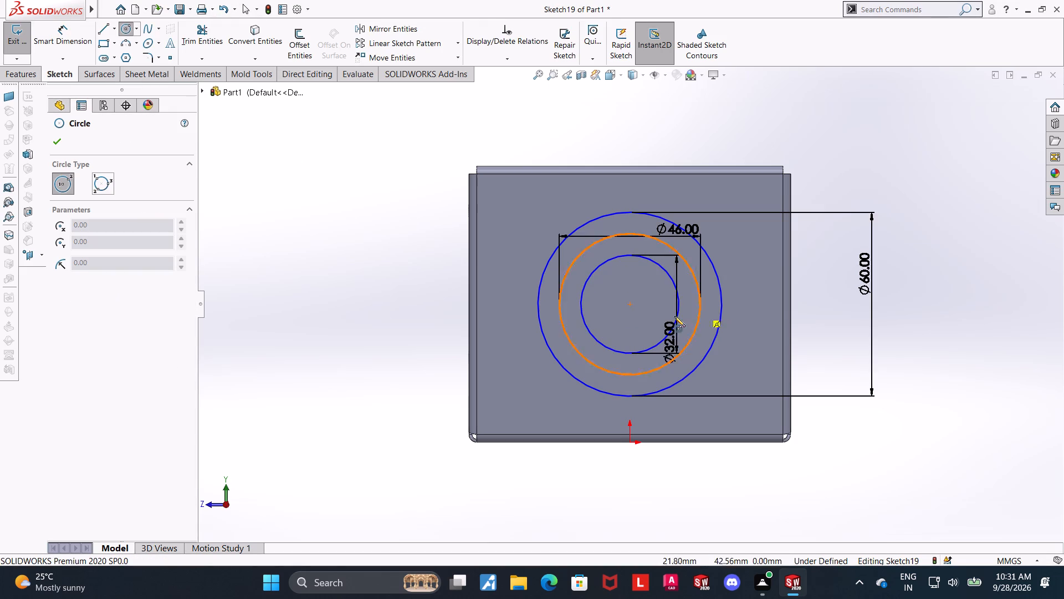
left_click(631, 305)
double_click(651, 286)
key("Escape")
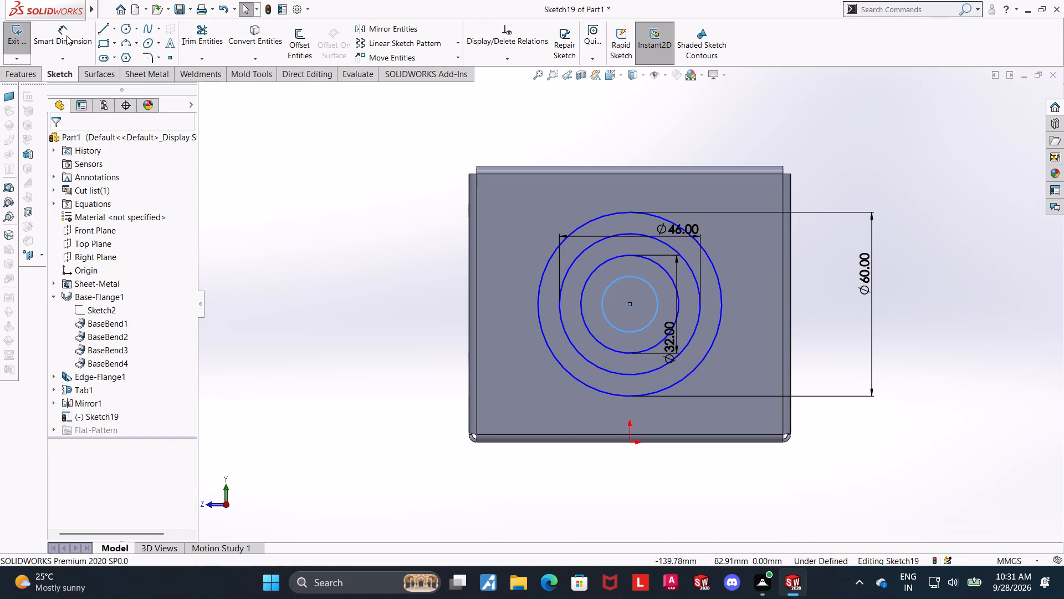
left_click(66, 35)
left_click(635, 331)
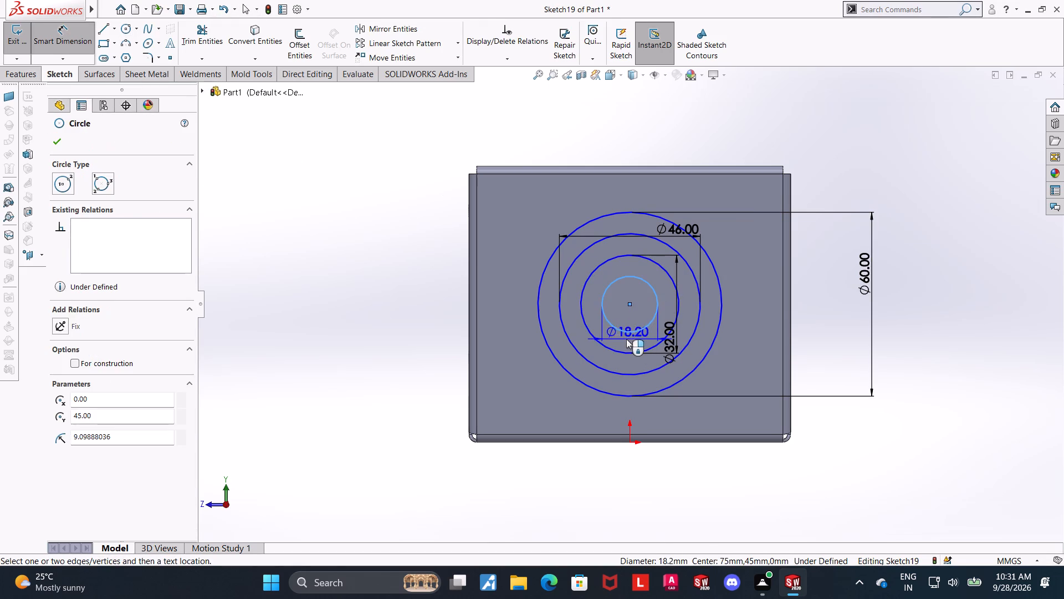
left_click(626, 339)
type("18")
key("Return")
key("Escape")
key("Escape")
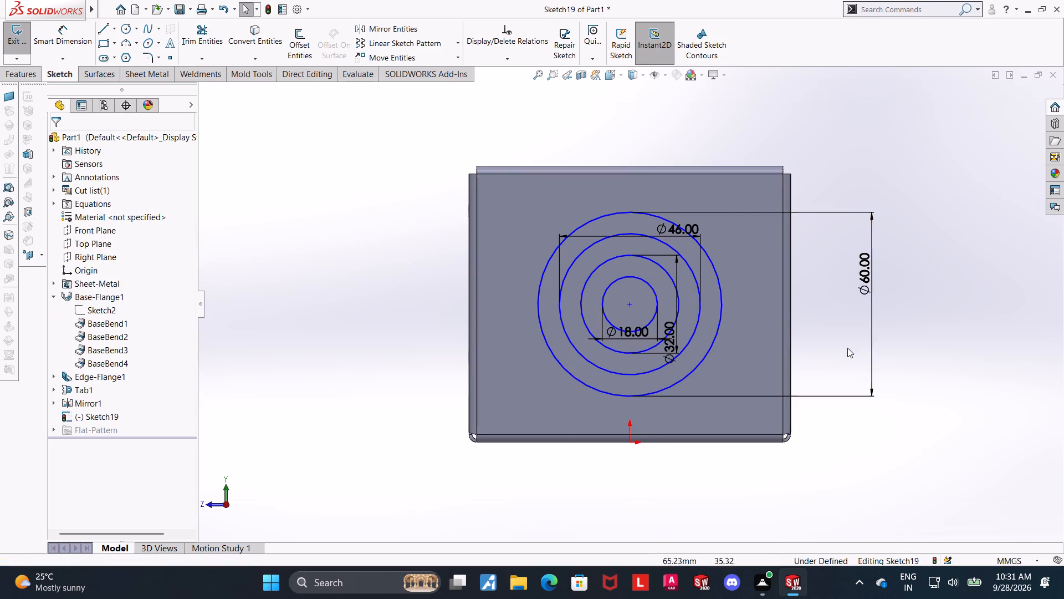
Move the 18 mm diameter dimension slightly farther below the innermost circle.
scroll(668, 378, "down", 3)
left_click_drag(605, 290, 605, 330)
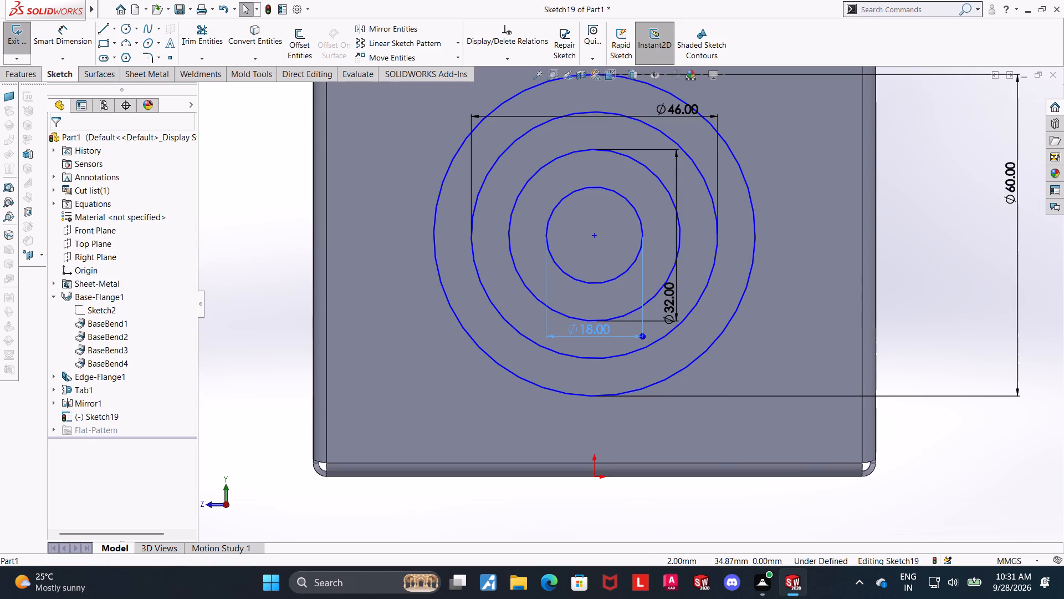
scroll(940, 430, "up", 3)
left_click(946, 429)
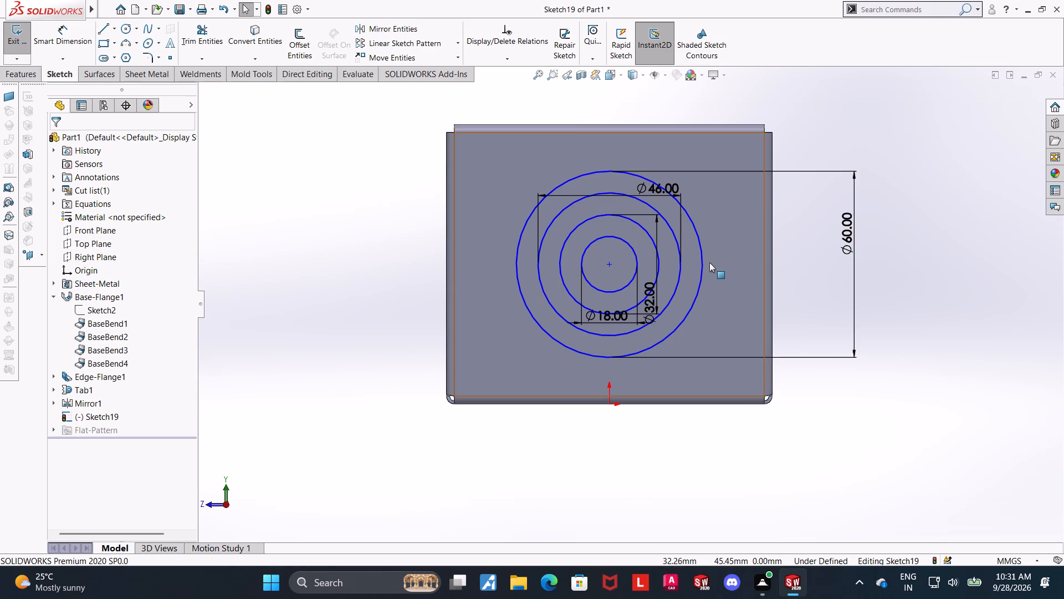
scroll(709, 262, "down", 2)
scroll(712, 262, "up", 2)
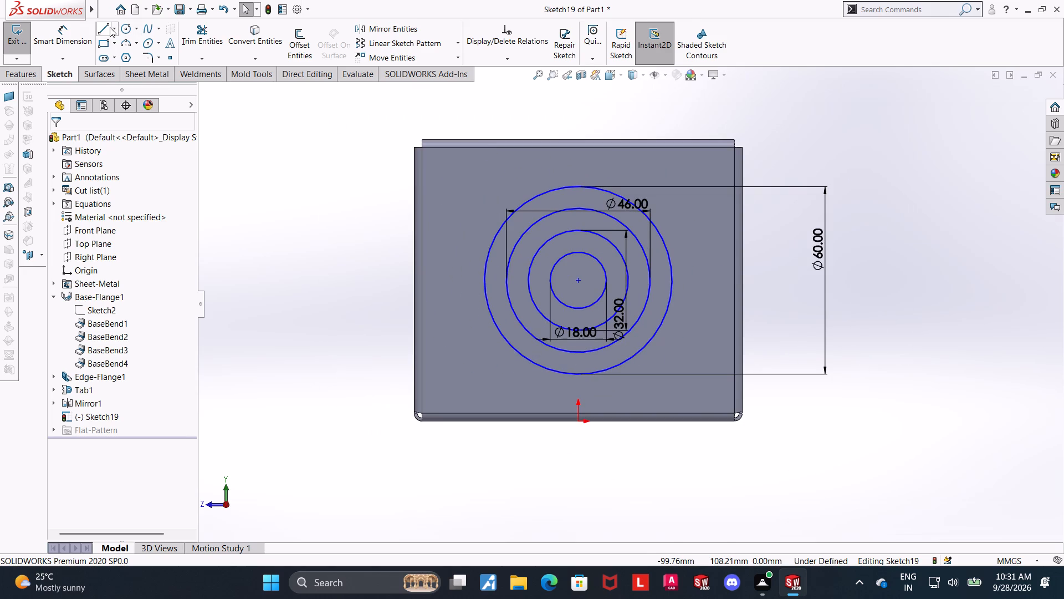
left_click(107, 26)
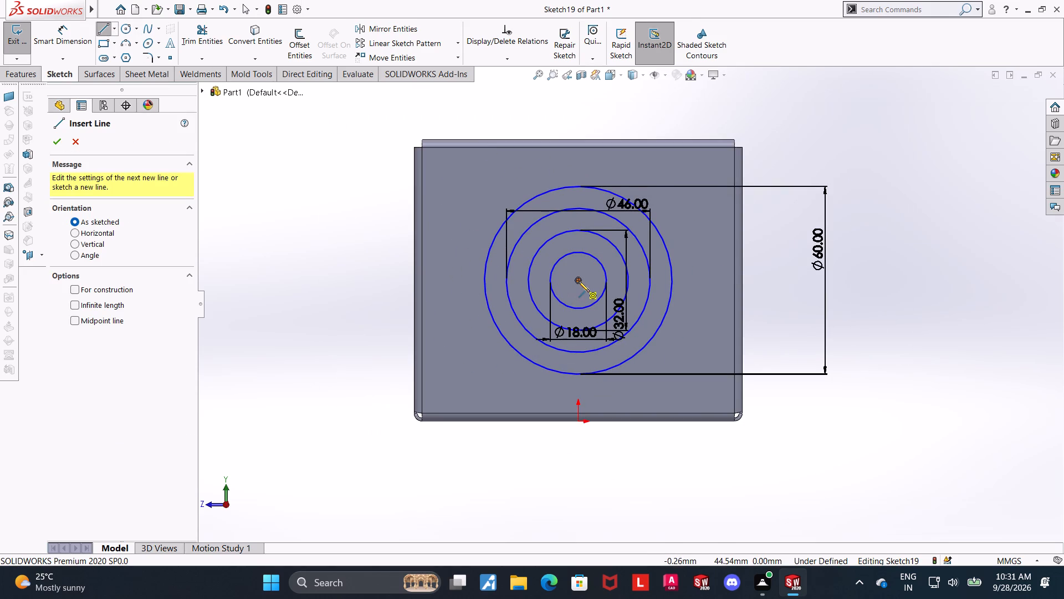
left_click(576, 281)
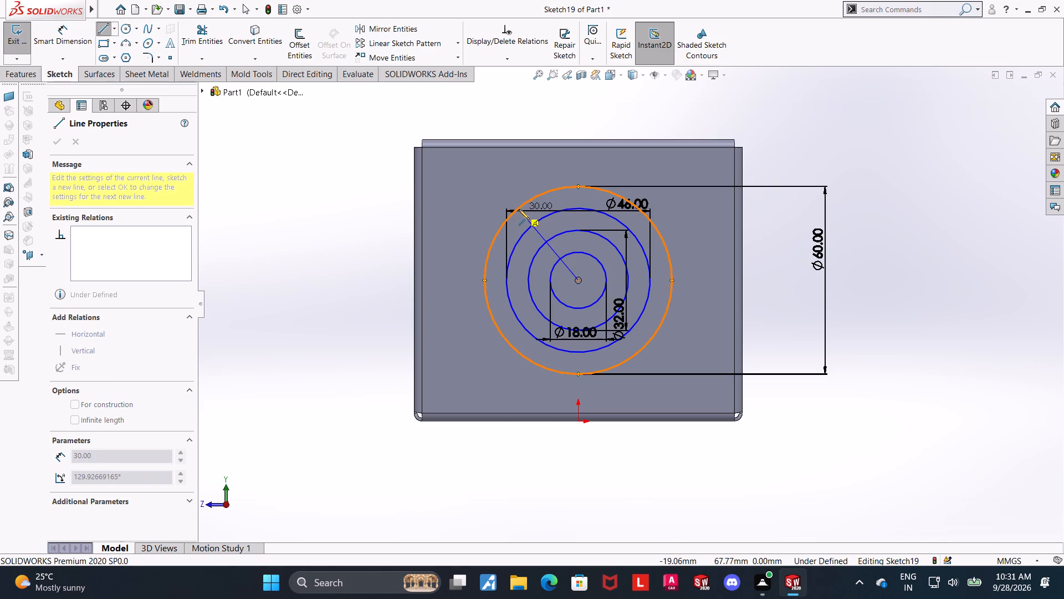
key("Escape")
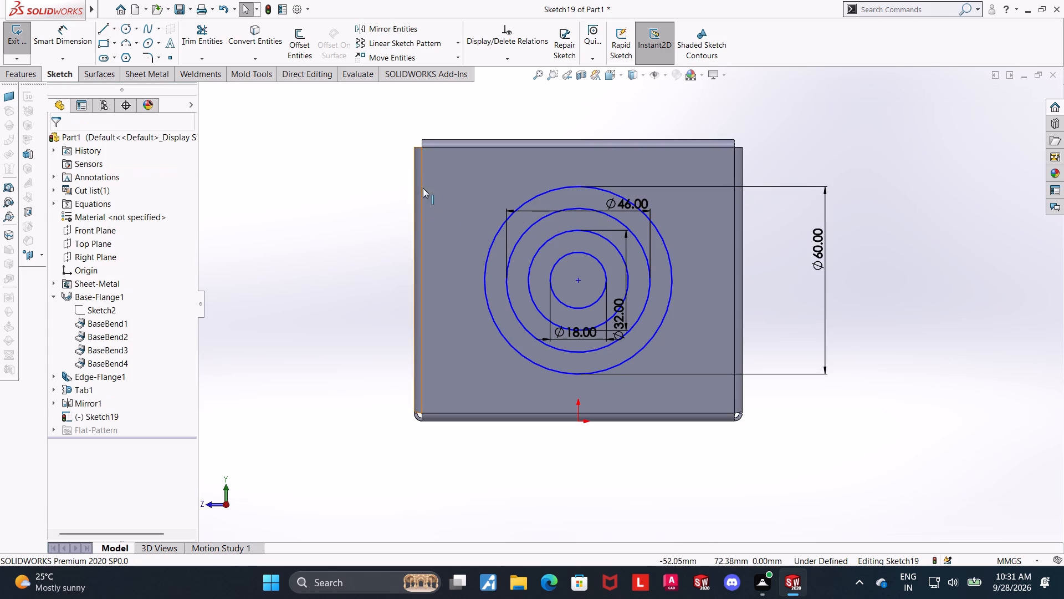
Draw a 30 mm line from the circles' center diagonally down at 45° to the 60 mm circle, toward its lower right.
left_click(103, 33)
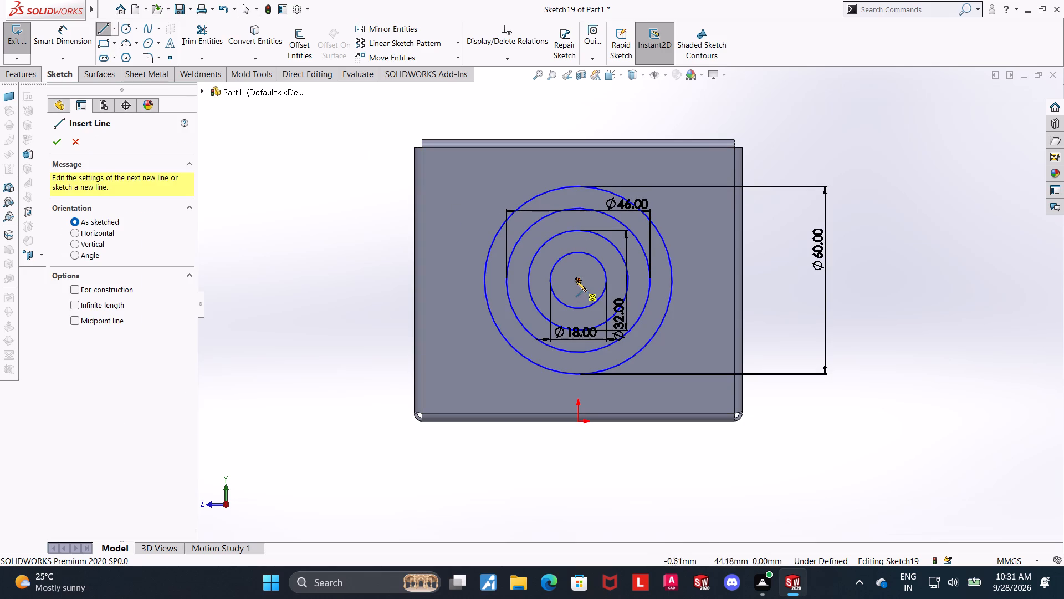
left_click(576, 280)
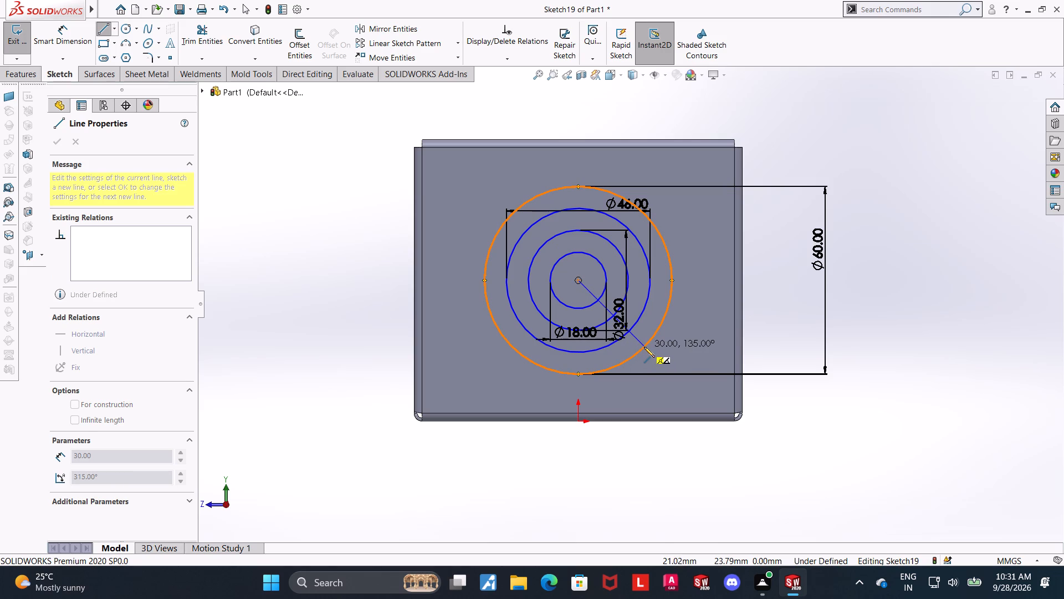
left_click(644, 347)
key("Escape")
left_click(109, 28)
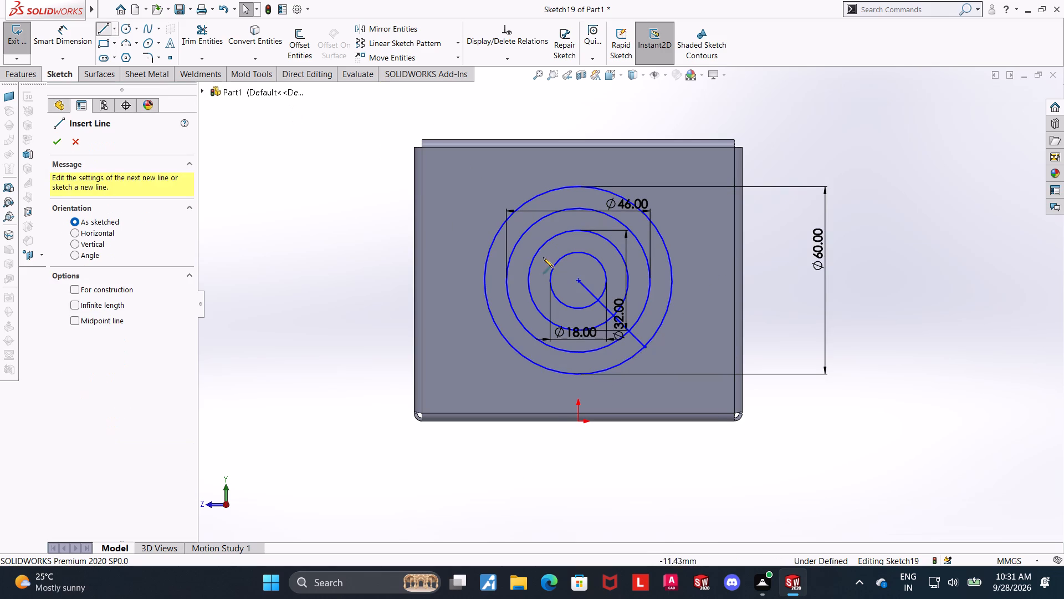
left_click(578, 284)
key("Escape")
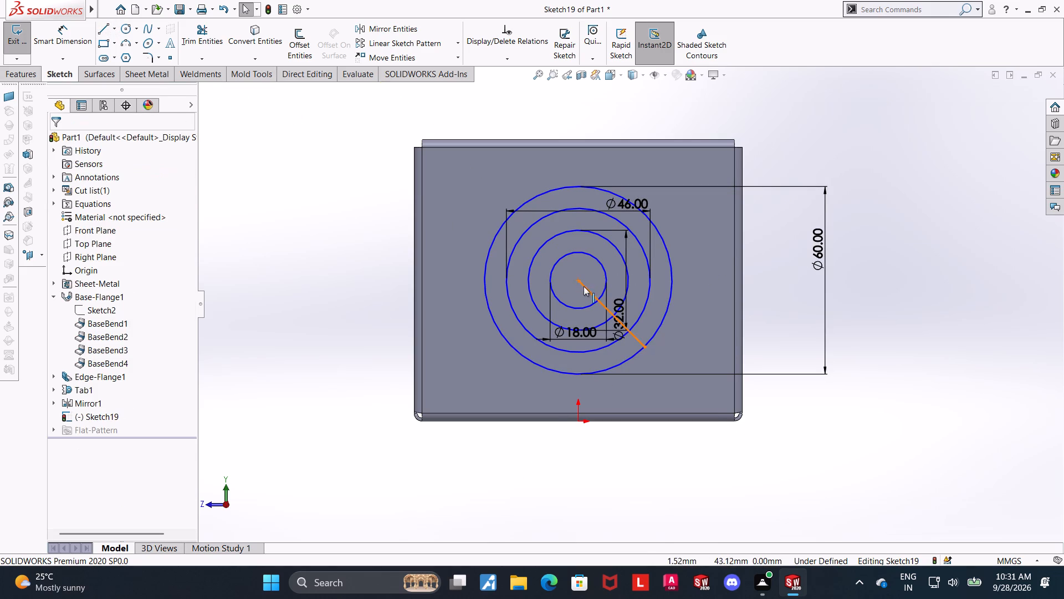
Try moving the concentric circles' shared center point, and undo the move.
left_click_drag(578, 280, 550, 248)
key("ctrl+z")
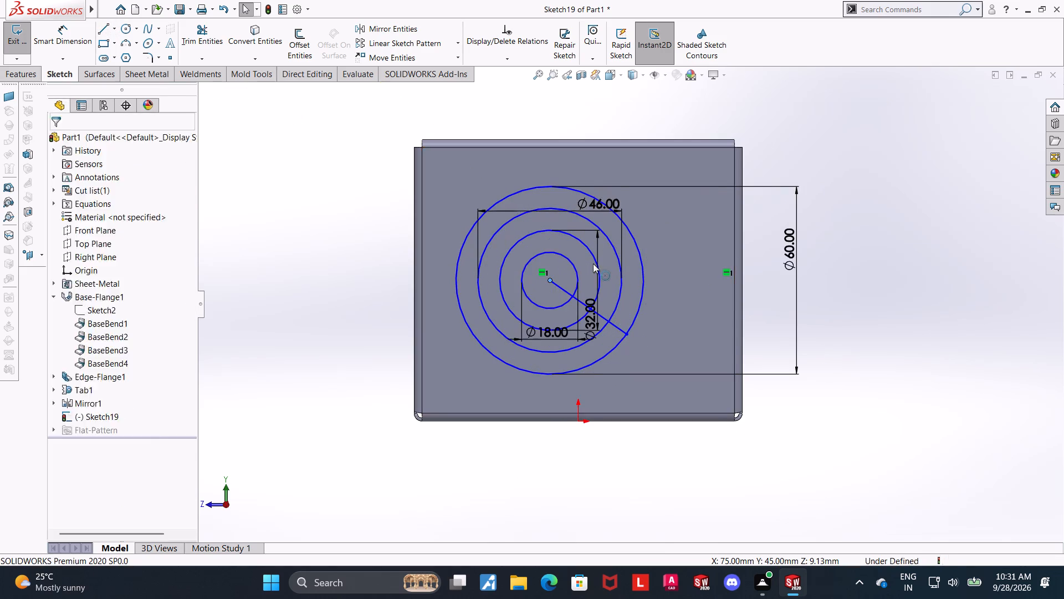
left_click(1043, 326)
Draw a 30 mm line from the circles' center diagonally up to the 60 mm circle, opposite the first diagonal line.
left_click(104, 30)
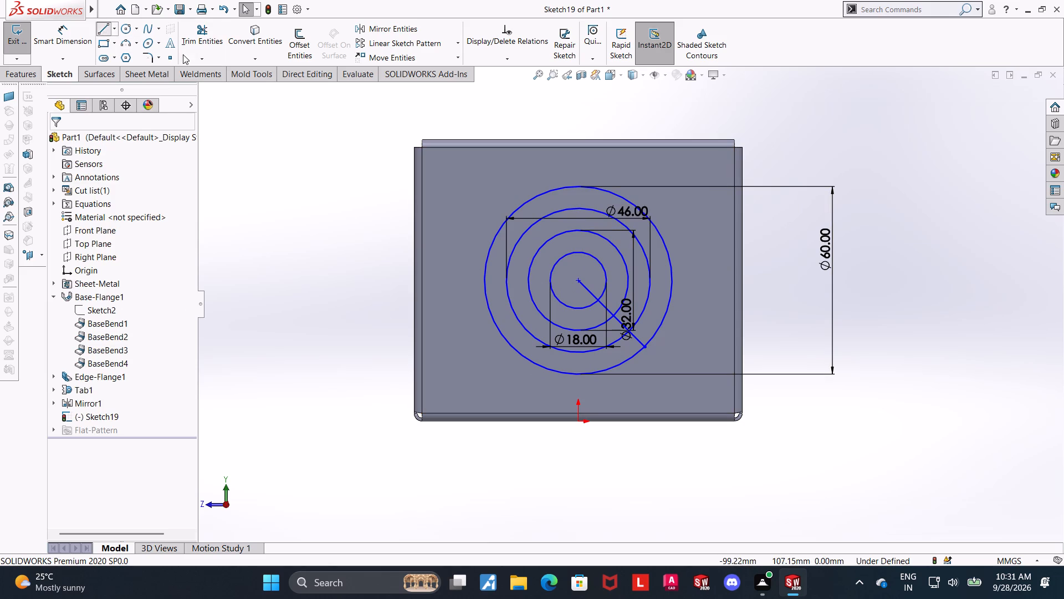
left_click(580, 281)
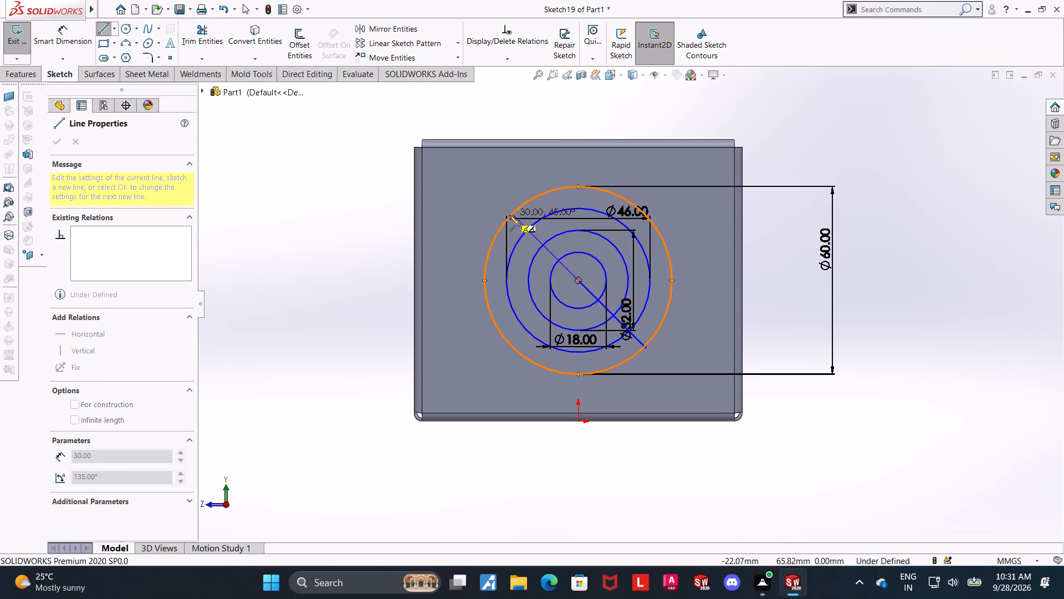
left_click(509, 215)
key("Escape")
key("Escape")
Draw a vertical centerline through the circles' center, from the top to the bottom of the 60 mm circle.
scroll(673, 281, "up", 1)
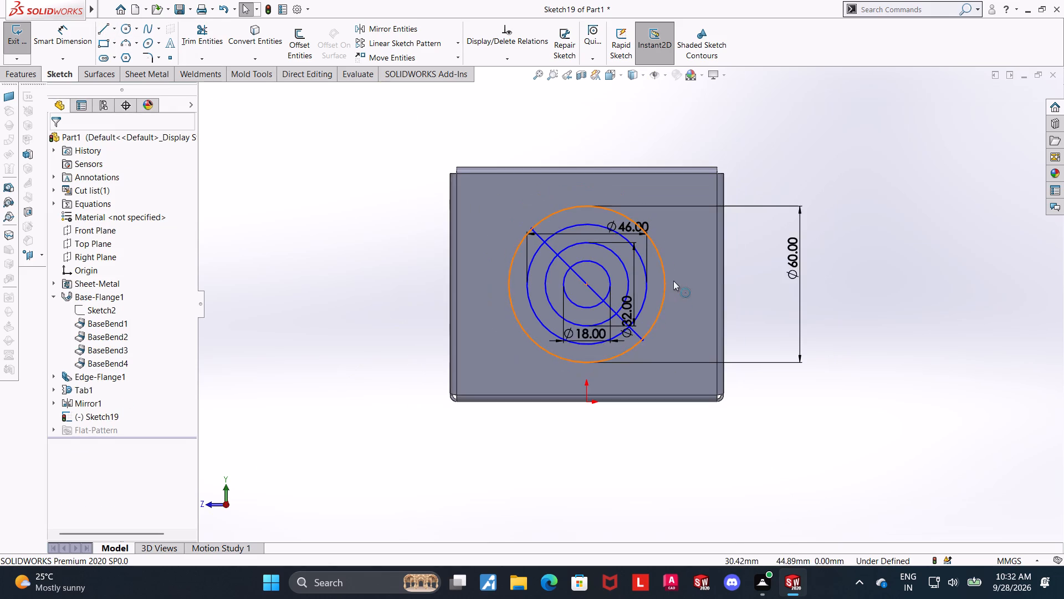
scroll(610, 291, "down", 2)
left_click(101, 26)
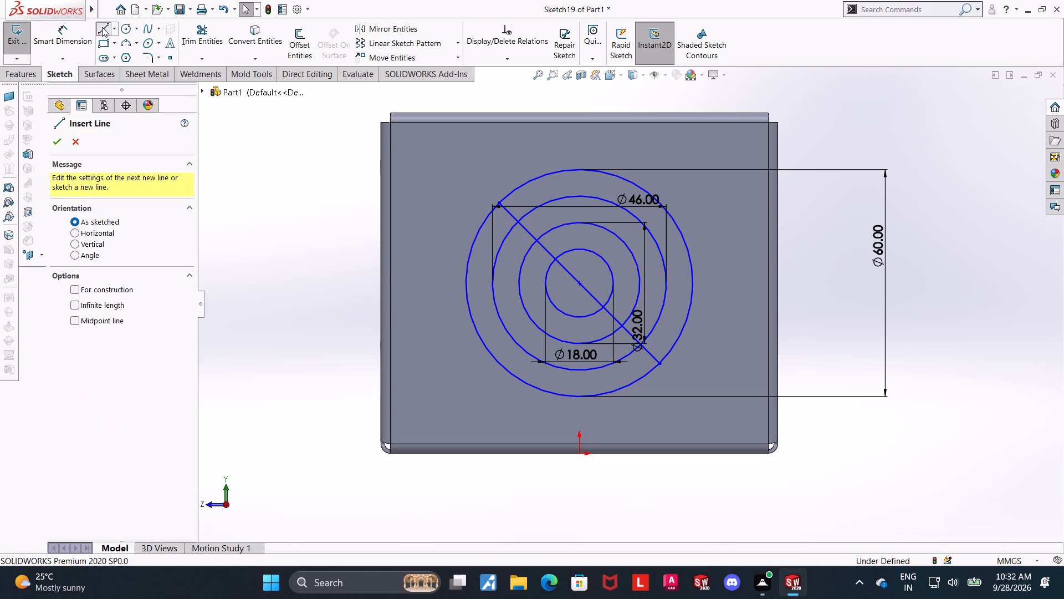
key("Escape")
left_click(114, 31)
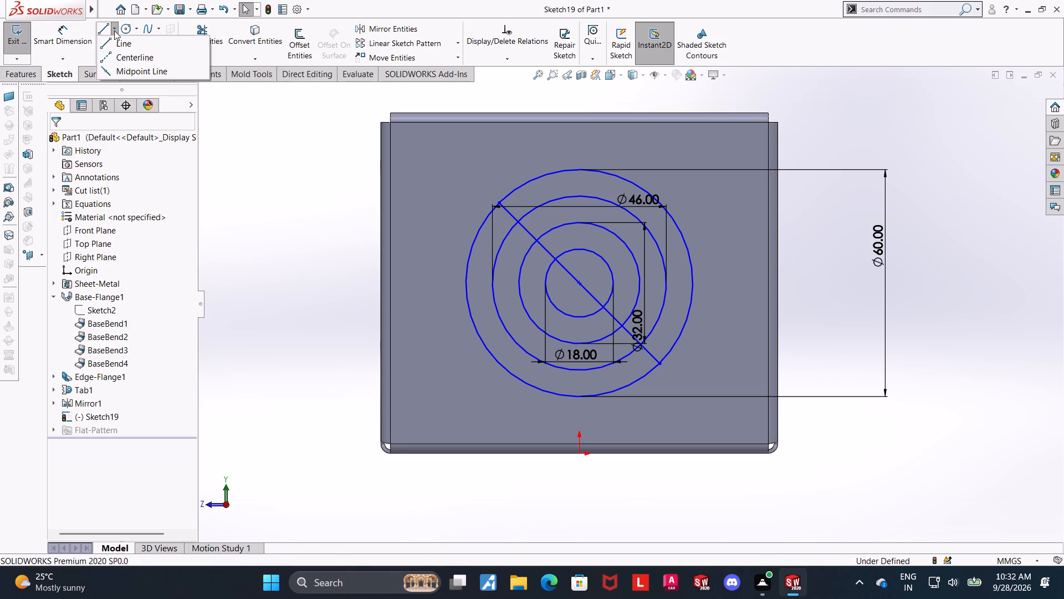
left_click(116, 57)
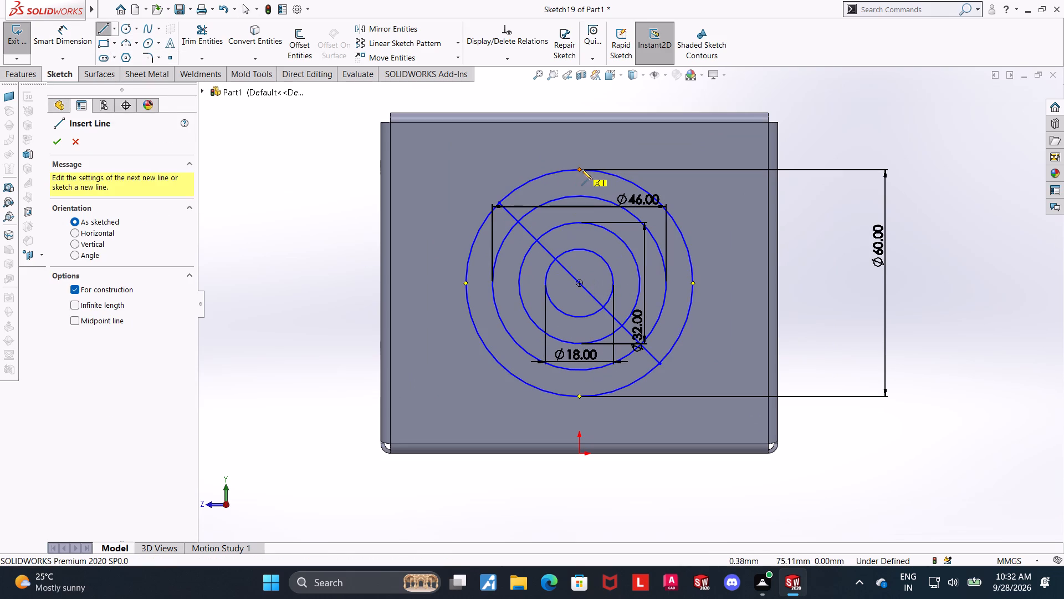
left_click(576, 169)
left_click(579, 395)
key("Escape")
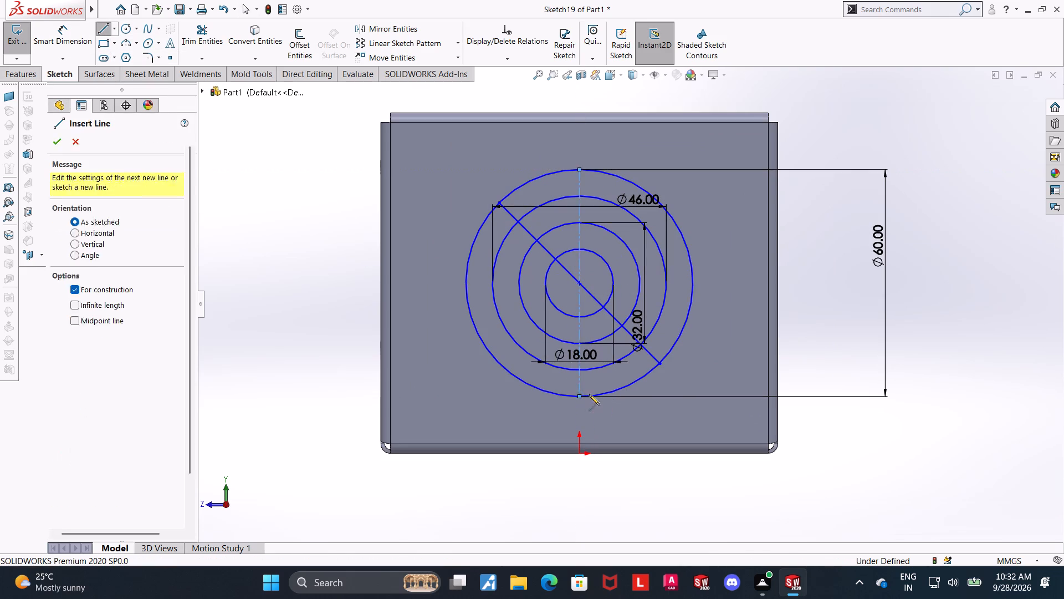
key("Escape")
key("Escape")
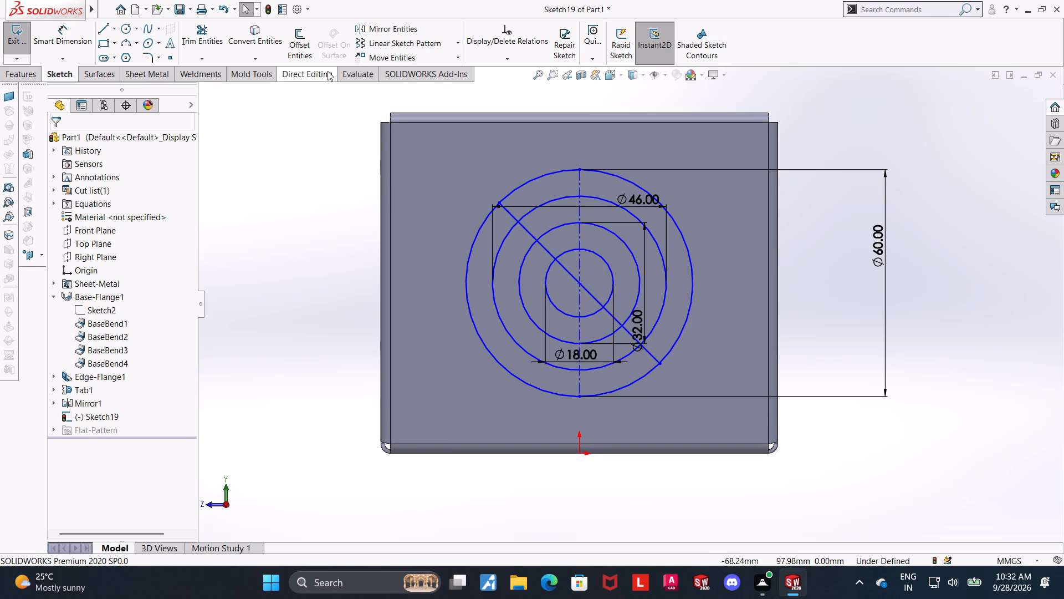
Mirror the two diagonal lines about the vertical centerline and exit the sketch.
left_click(392, 24)
left_click(549, 252)
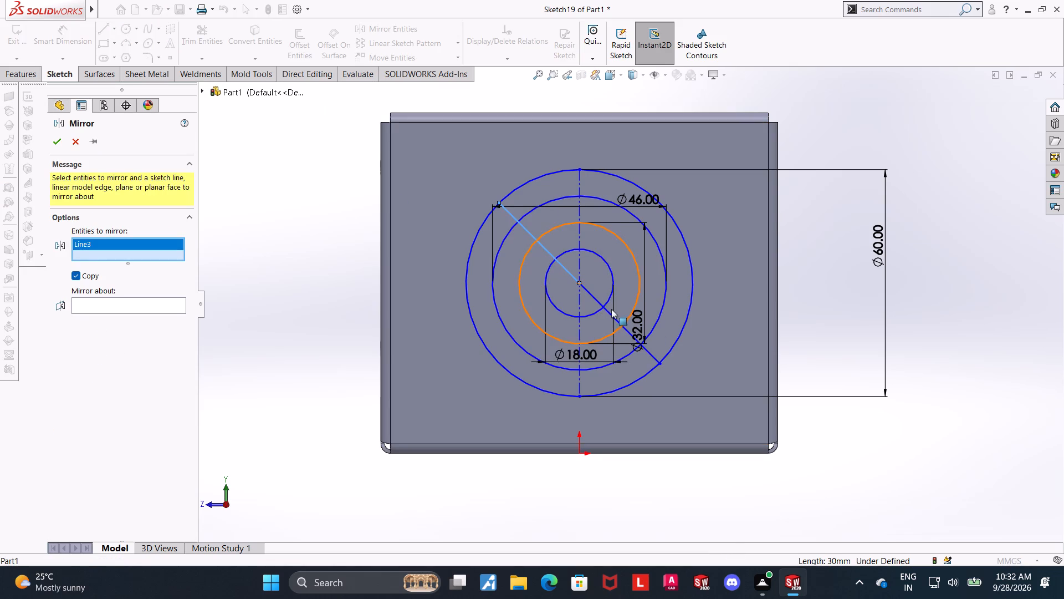
left_click(597, 299)
left_click(126, 315)
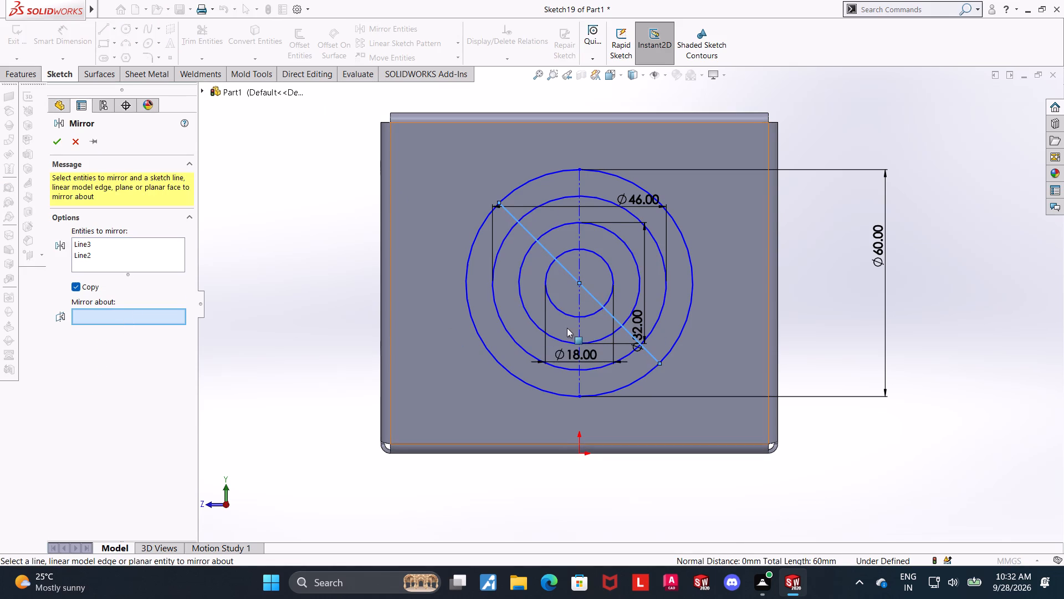
left_click(579, 322)
left_click(51, 141)
scroll(896, 362, "up", 1)
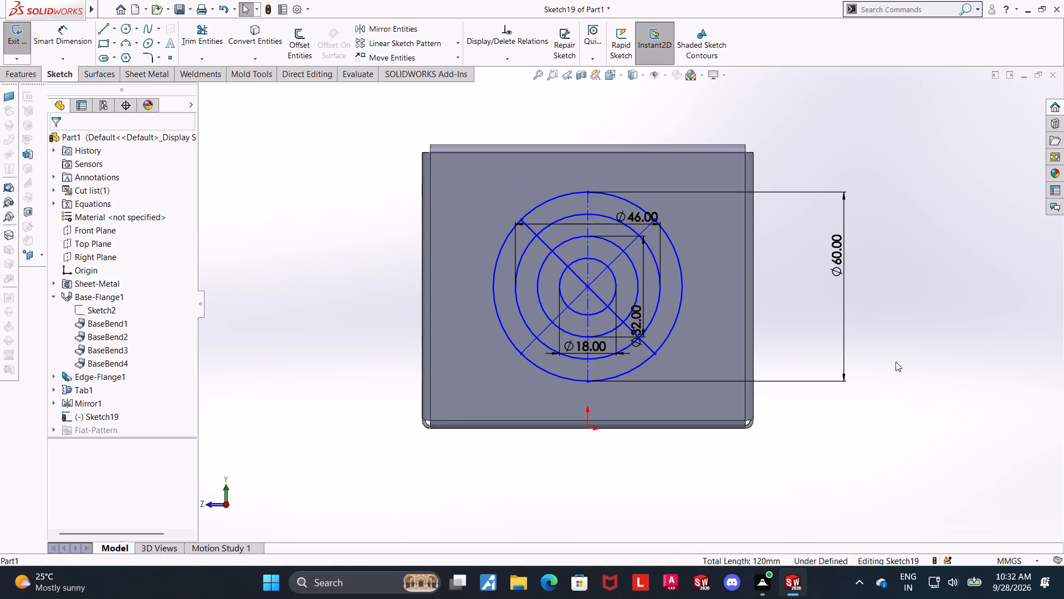
left_click(924, 329)
scroll(568, 247, "down", 2)
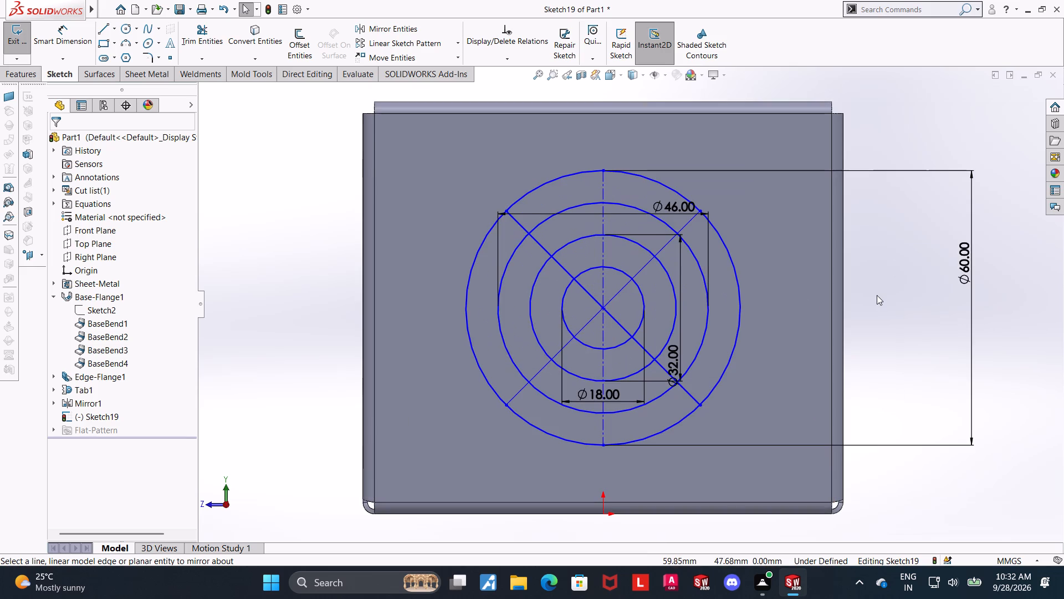
scroll(876, 295, "up", 2)
left_click(949, 285)
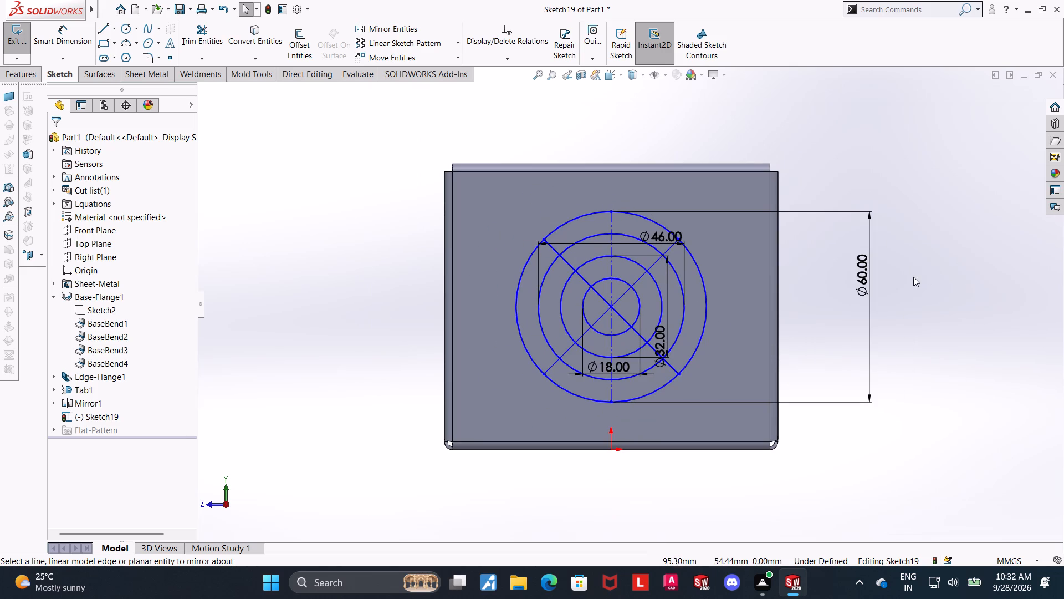
left_click(22, 39)
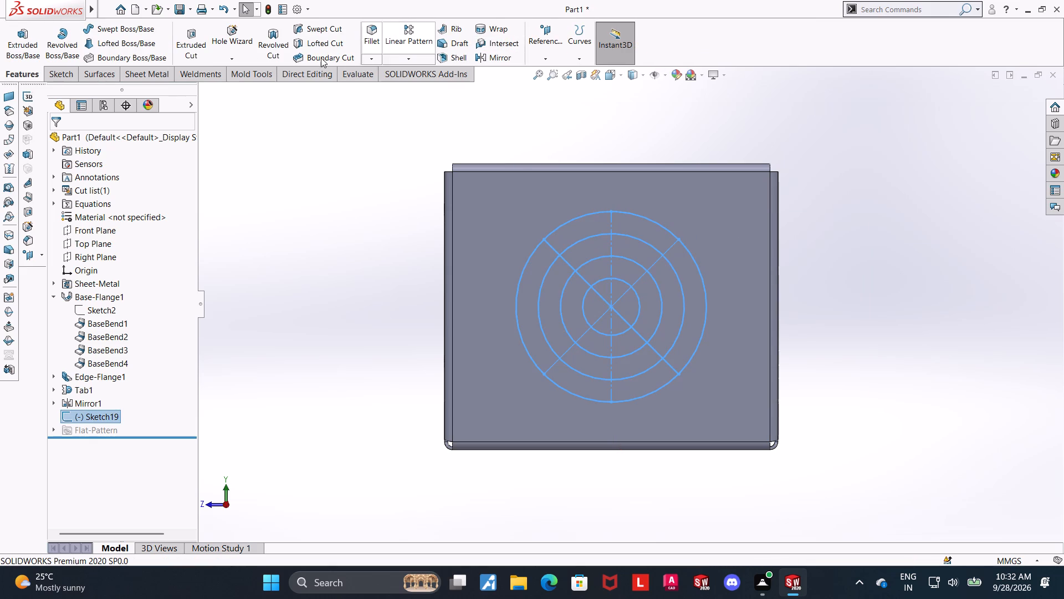
Start a Vent feature on the side wall with the 60 mm circle as its boundary.
left_click(132, 80)
left_click(453, 57)
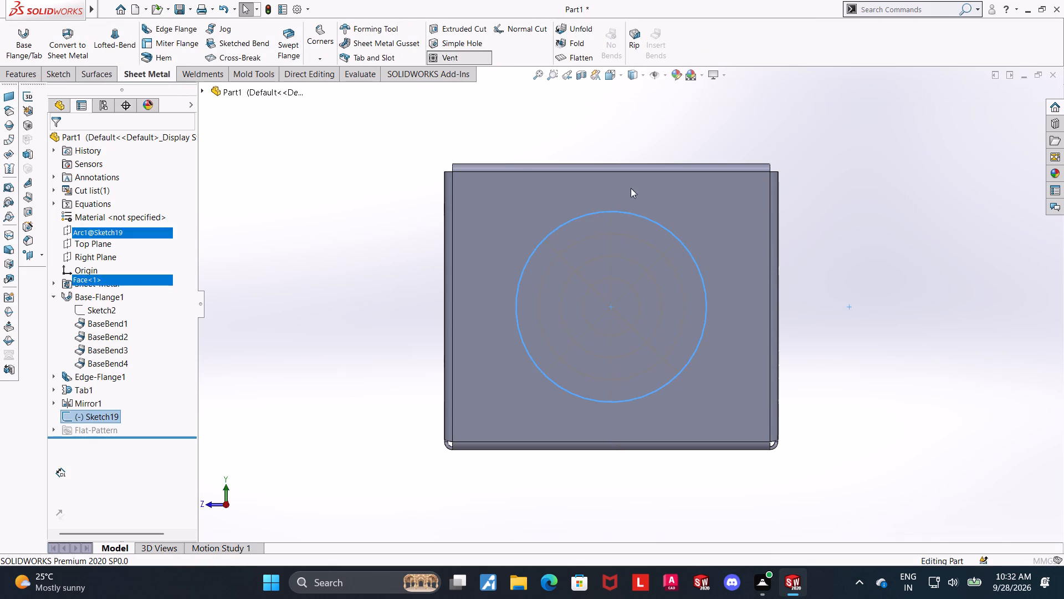
left_click(697, 217)
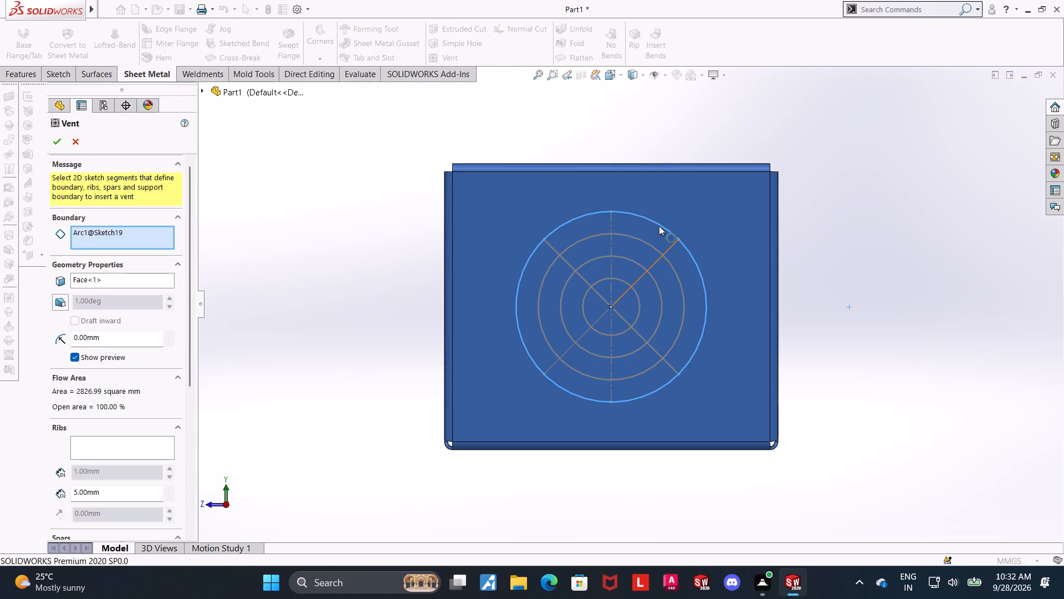
left_click(659, 225)
middle_click_drag(802, 327, 781, 363)
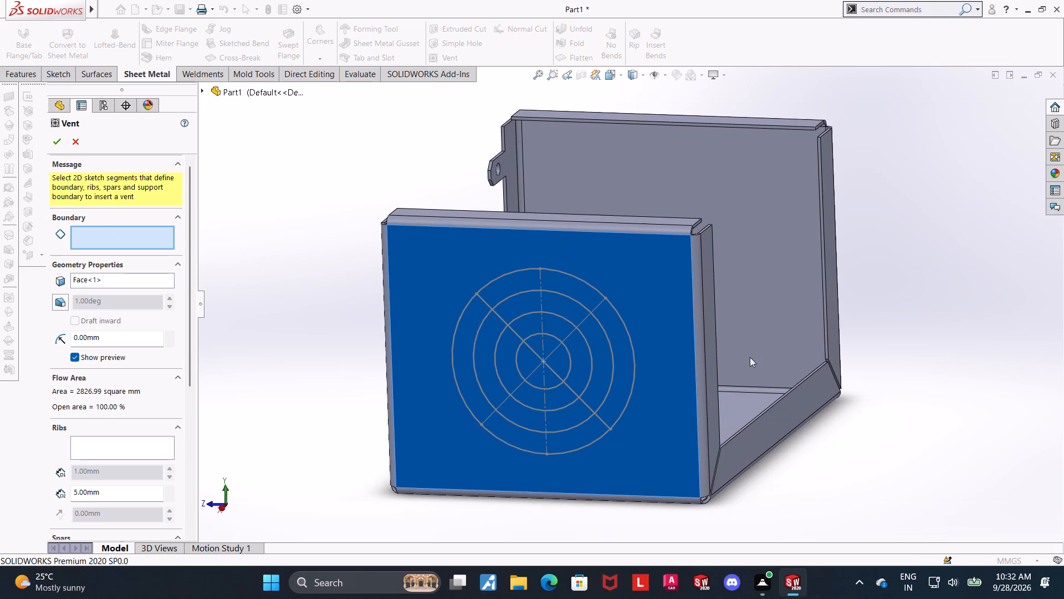
left_click(557, 268)
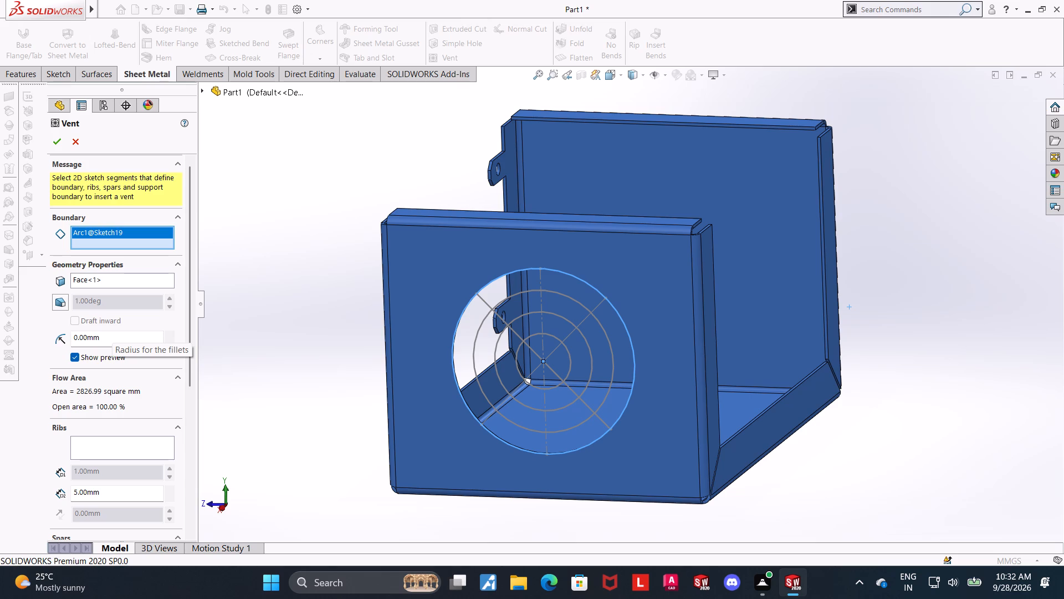
Add the four diagonal lines as the vent's ribs and set the rib width to 2 mm.
scroll(101, 388, "down", 2)
left_click(127, 245)
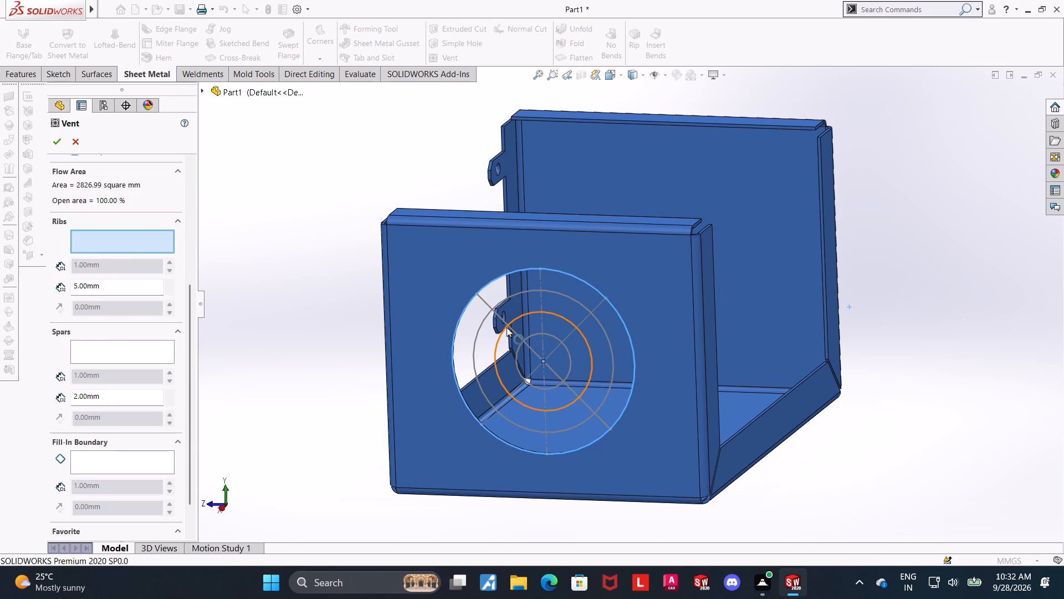
left_click(513, 332)
left_click(565, 382)
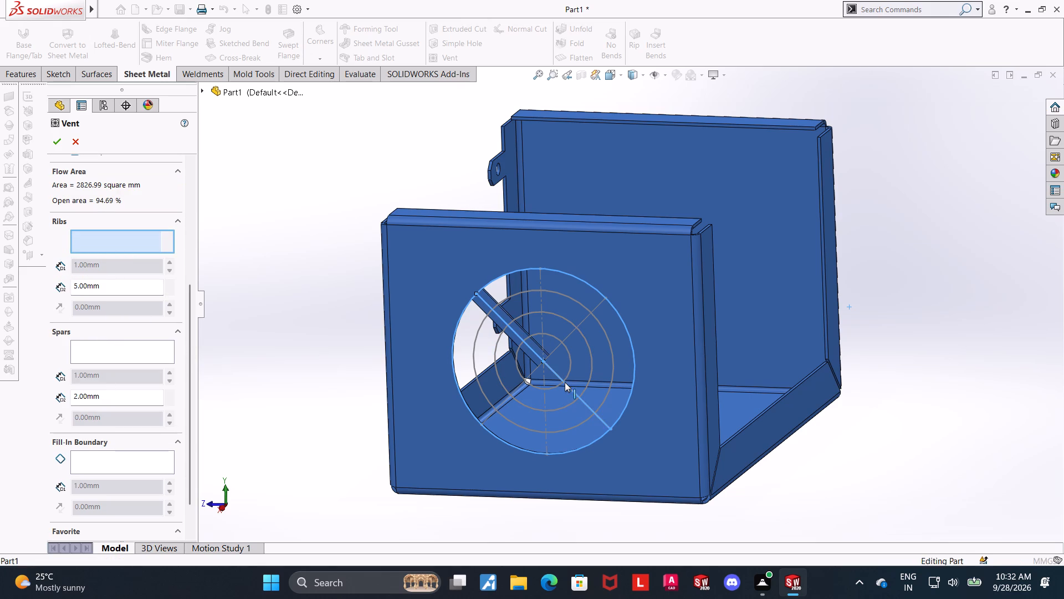
left_click(572, 329)
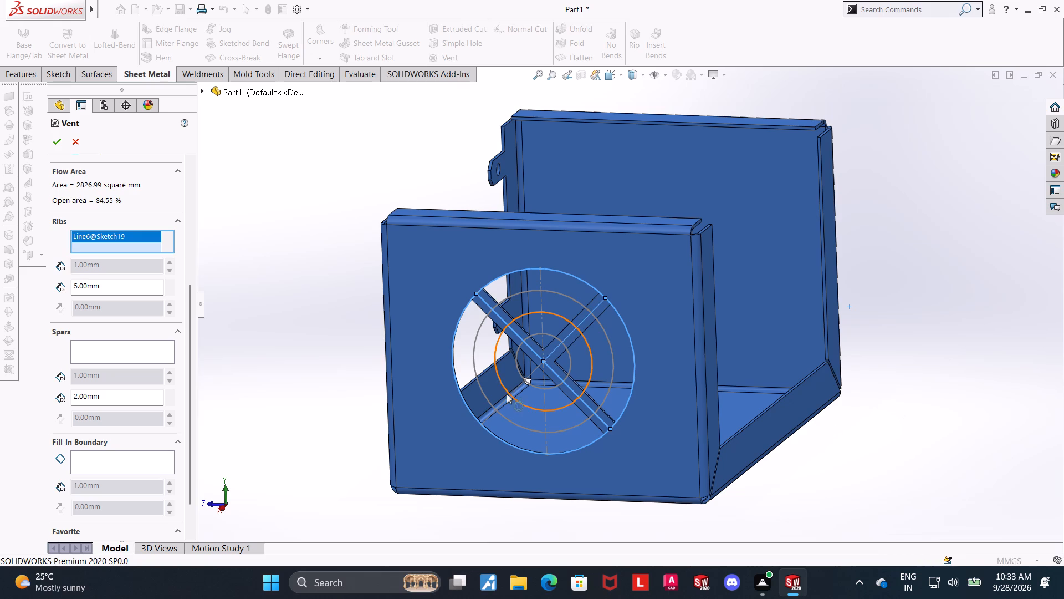
left_click(520, 384)
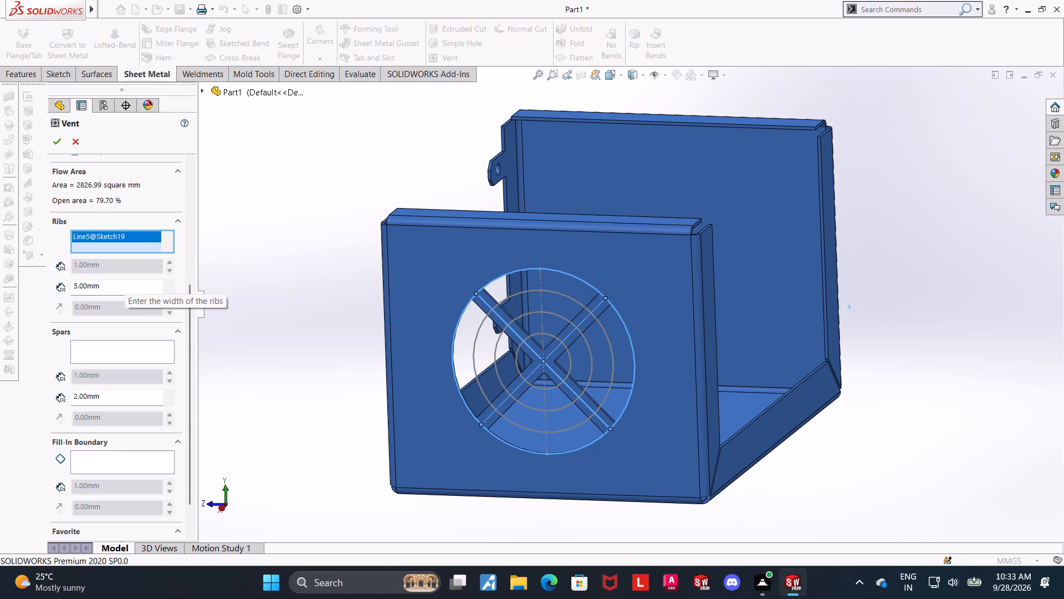
left_click_drag(125, 290, 2, 292)
key("2")
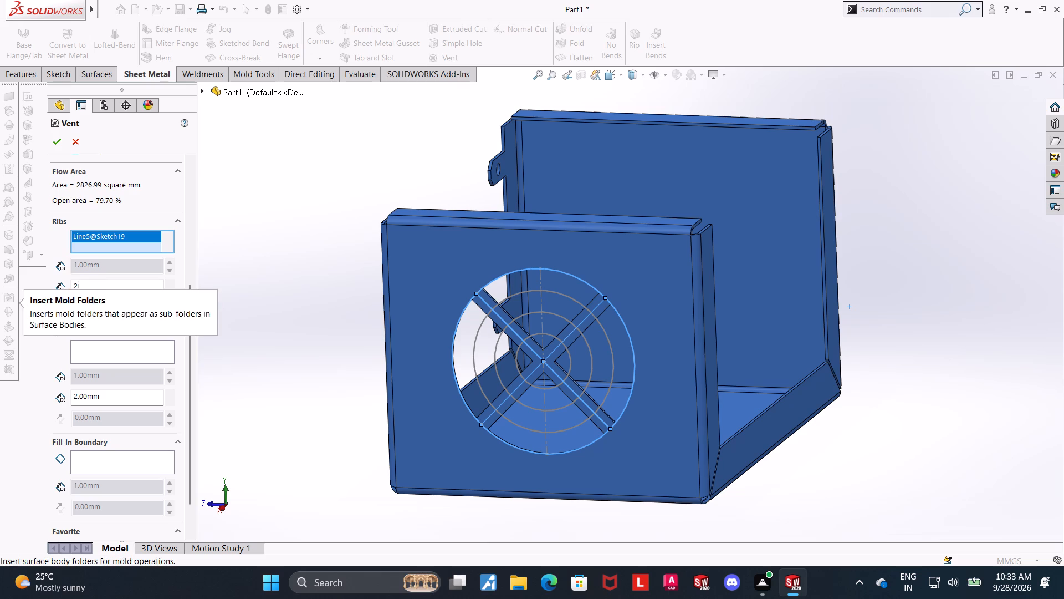
key("Return")
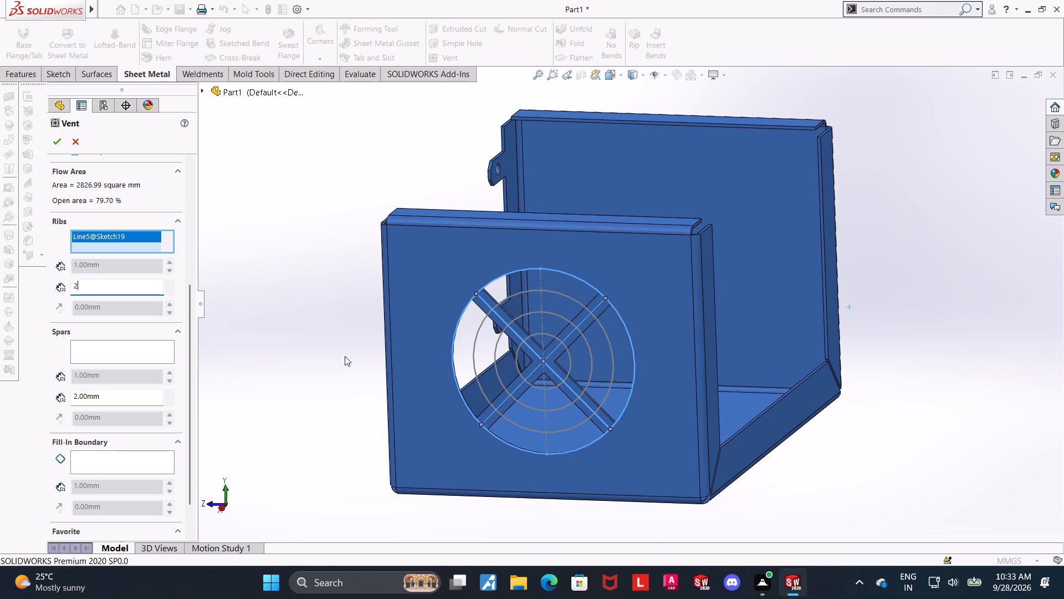
Add the 46 mm and 32 mm circles as the vent's spars, with a spar width of 2 mm.
left_click(123, 354)
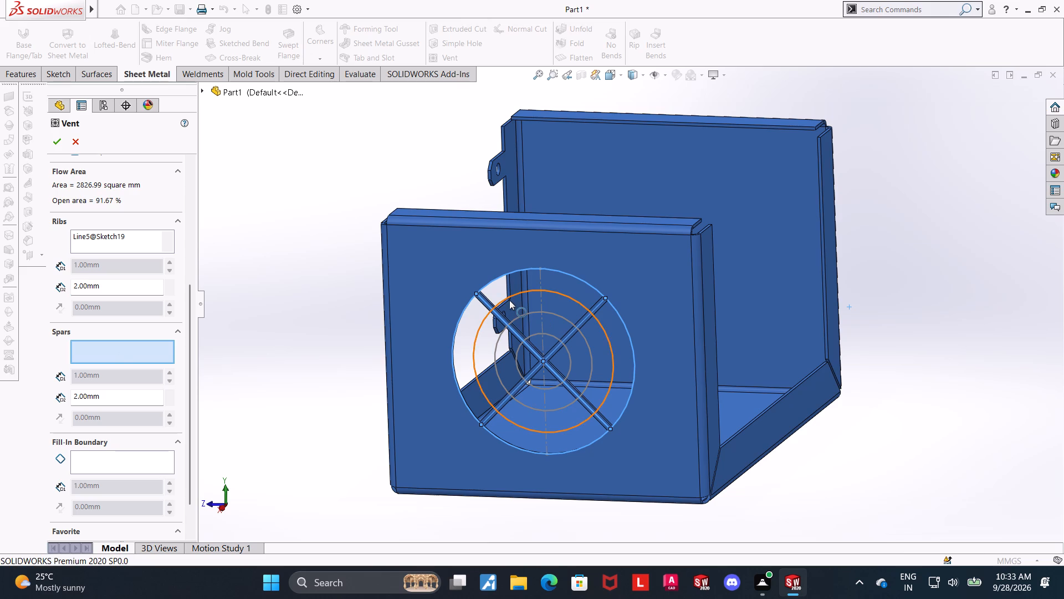
left_click(509, 300)
left_click(520, 316)
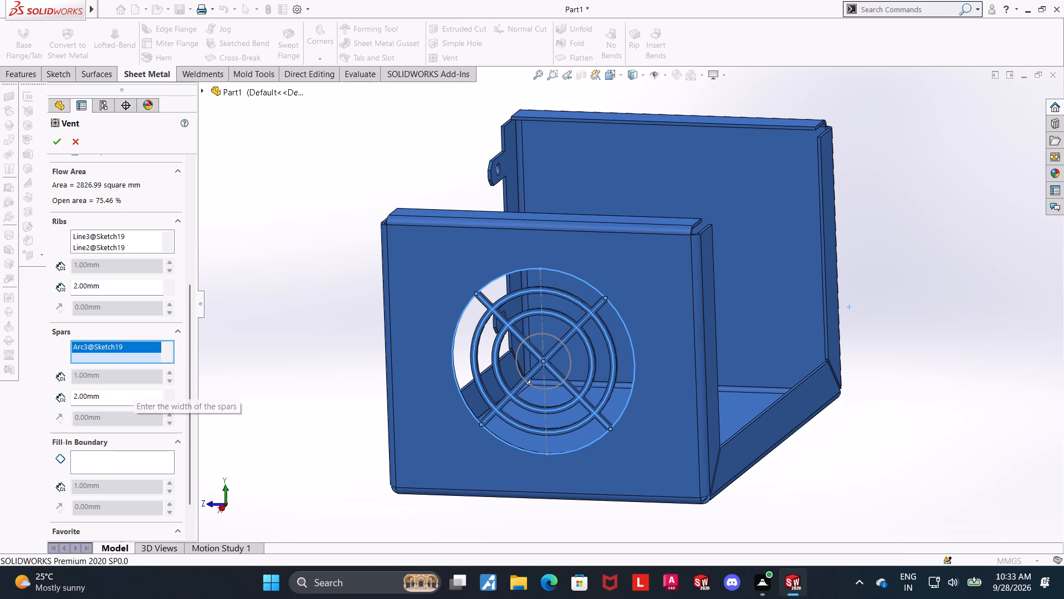
left_click(281, 373)
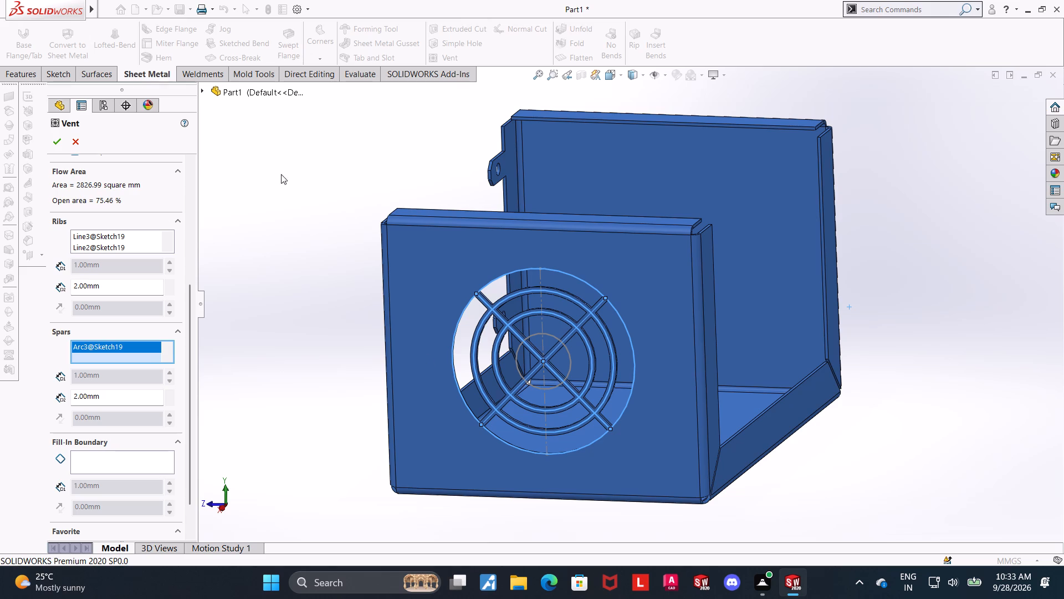
Use the 18 mm circle as the vent's fill-in boundary and finish the Vent feature.
scroll(250, 244, "up", 2)
middle_click_drag(860, 362, 882, 351)
scroll(879, 342, "up", 1)
scroll(838, 325, "down", 1)
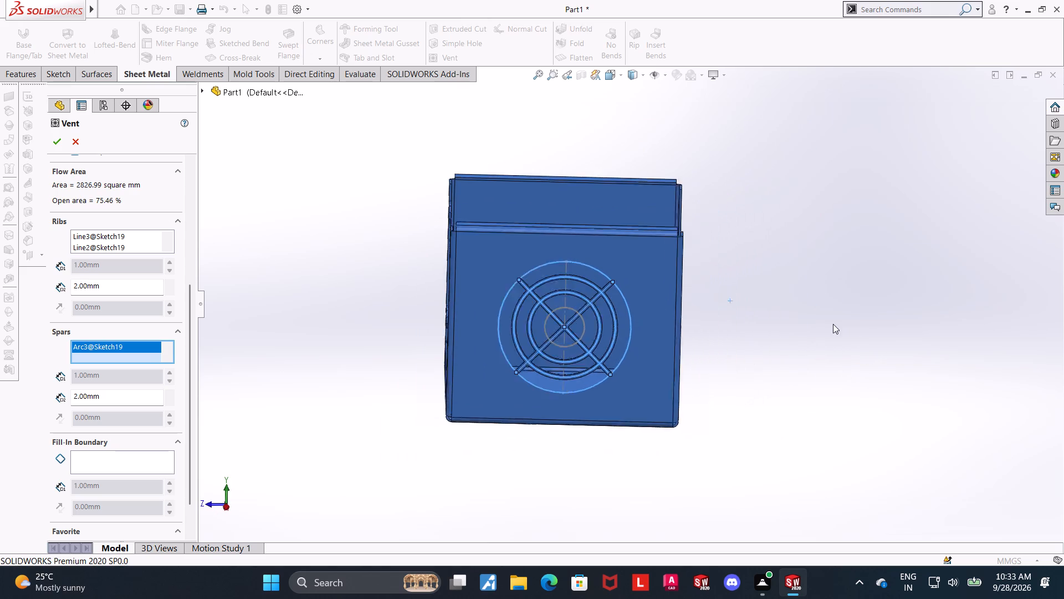
scroll(833, 324, "down", 1)
scroll(507, 340, "down", 2)
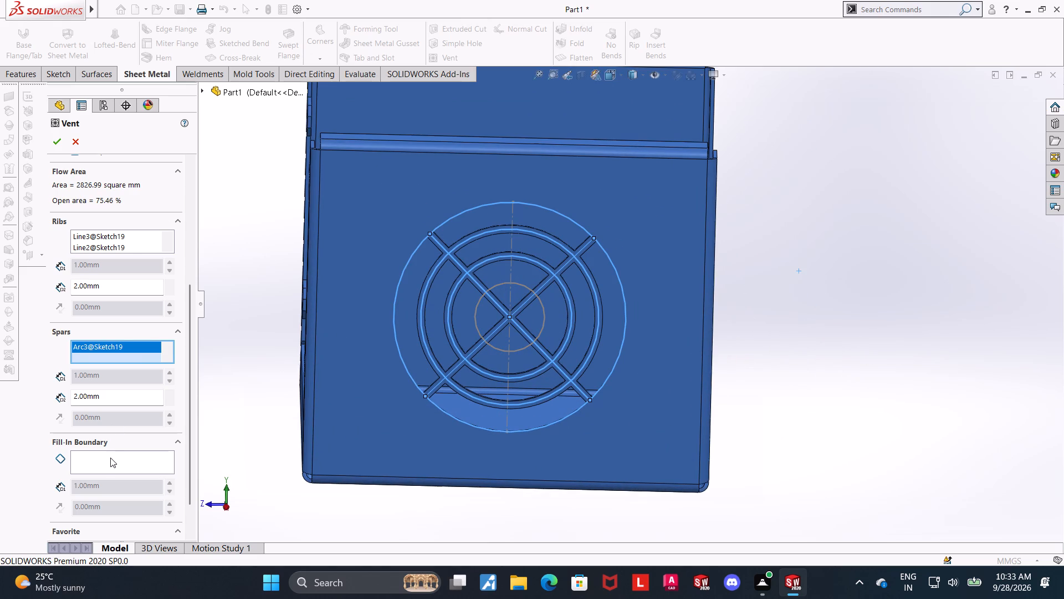
left_click(111, 458)
left_click(523, 286)
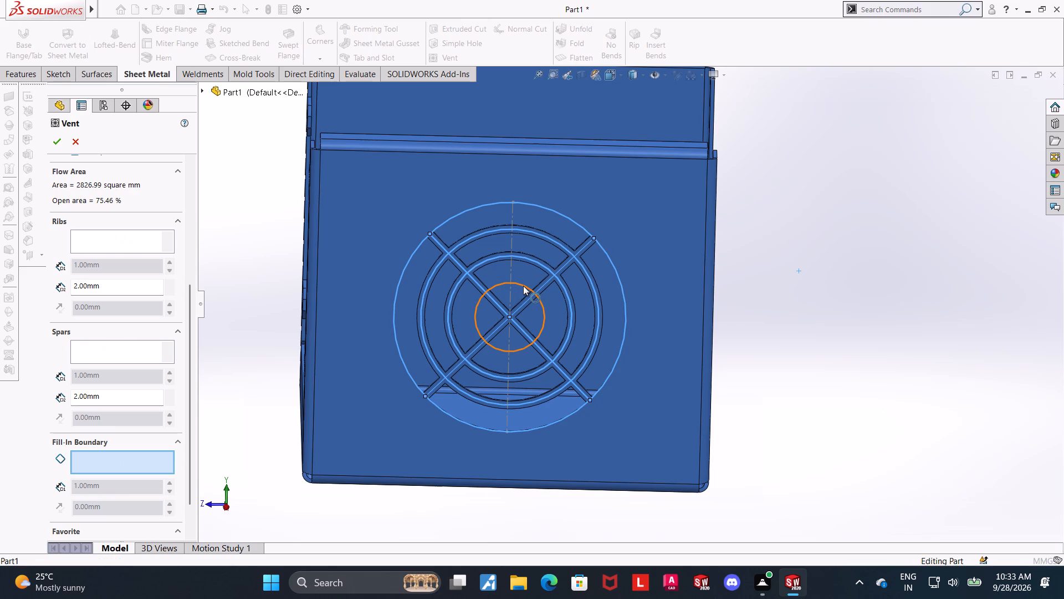
left_click(61, 143)
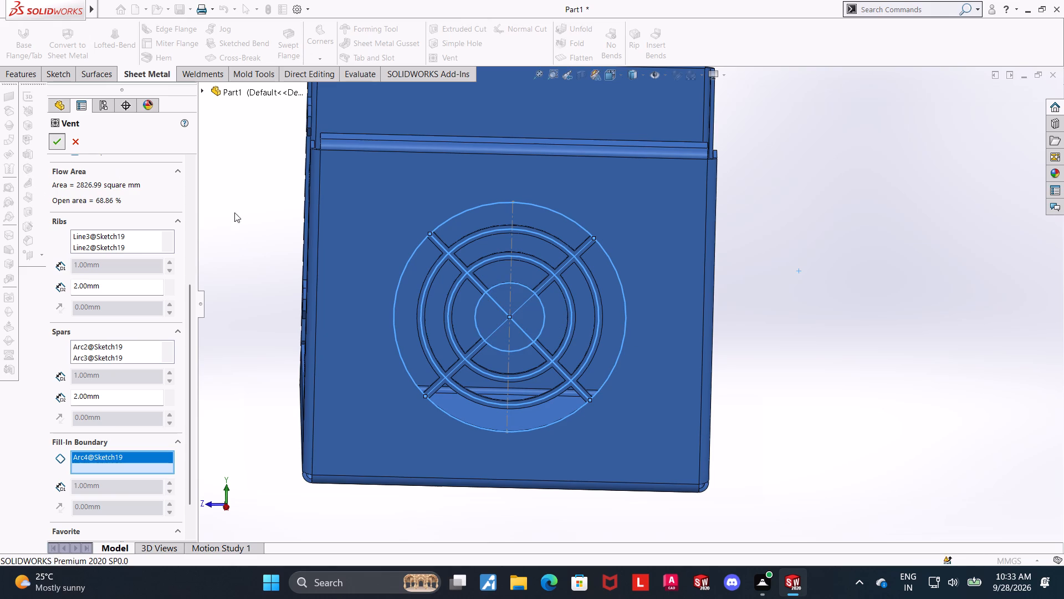
left_click(820, 361)
Examine the finished vent and the whole channel from several angles.
middle_click(770, 336)
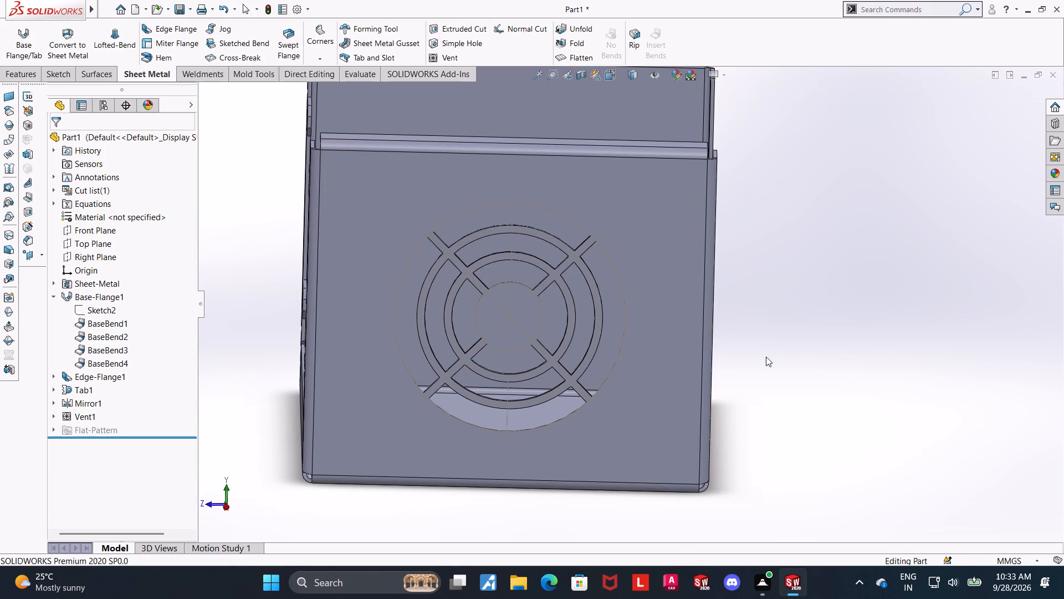
left_click(802, 337)
middle_click_drag(823, 337, 797, 376)
scroll(797, 377, "down", 1)
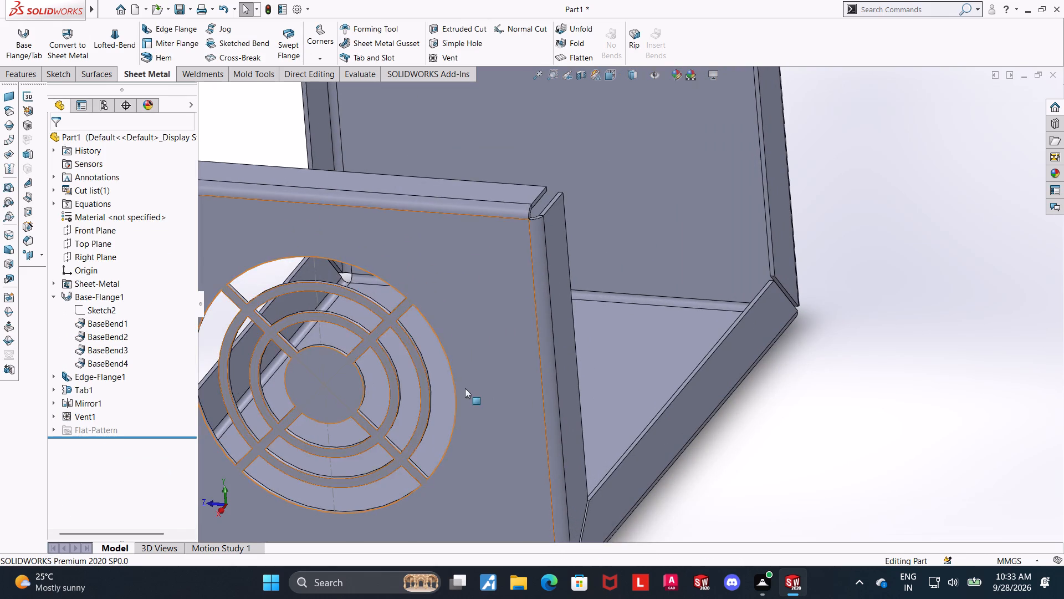
scroll(467, 385, "up", 2)
left_click(426, 362)
left_click(963, 429)
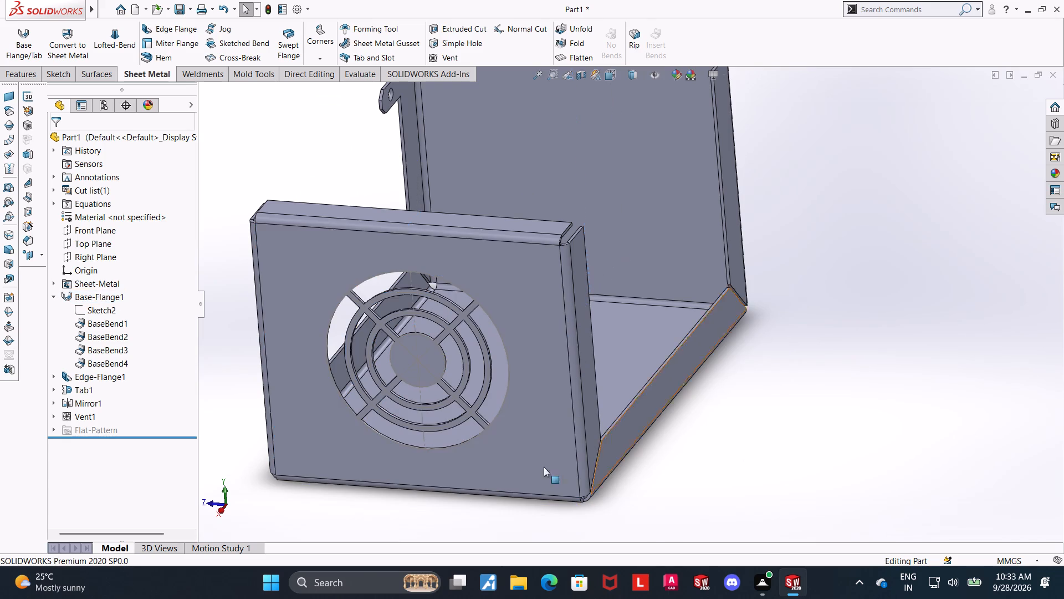
middle_click_drag(825, 398, 922, 370)
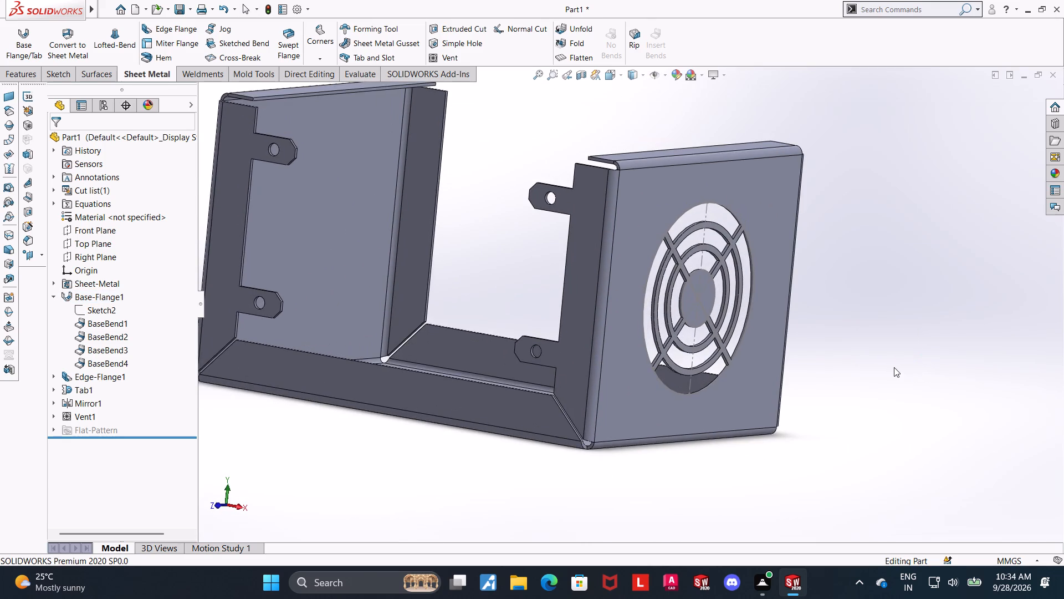
scroll(894, 367, "up", 1)
scroll(894, 250, "up", 3)
scroll(753, 224, "down", 2)
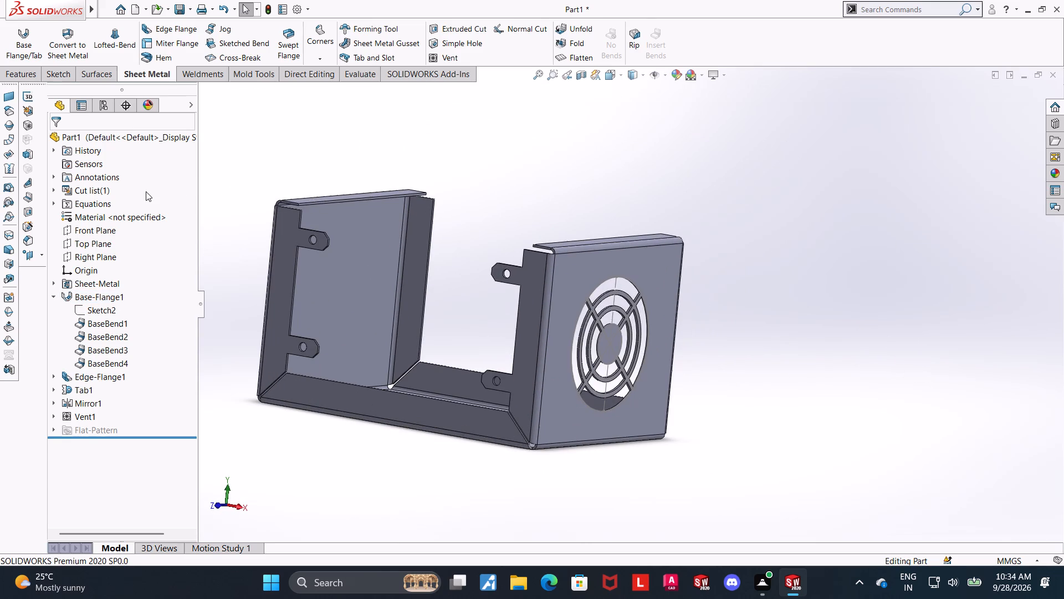
Apply a light cyan color appearance to the whole part.
right_click(102, 129)
right_click(102, 133)
left_click(125, 119)
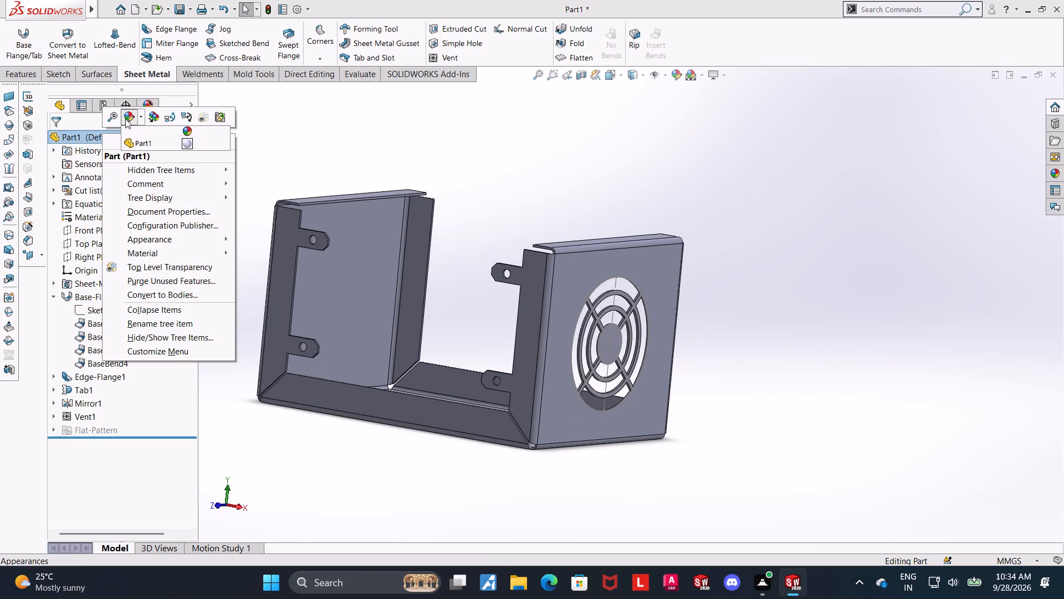
left_click(186, 143)
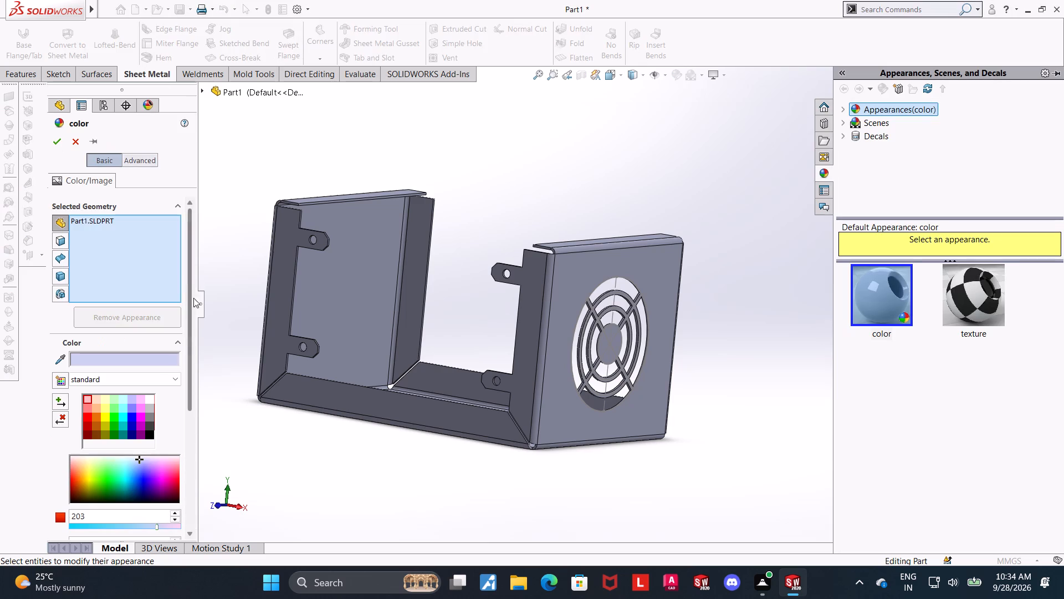
left_click(132, 418)
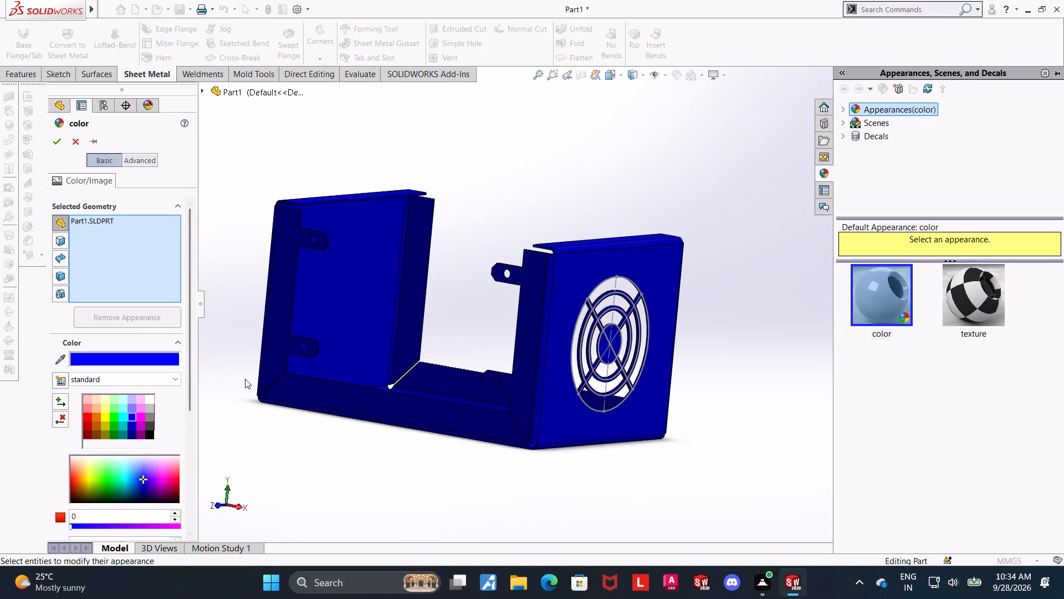
middle_click_drag(277, 357, 254, 376)
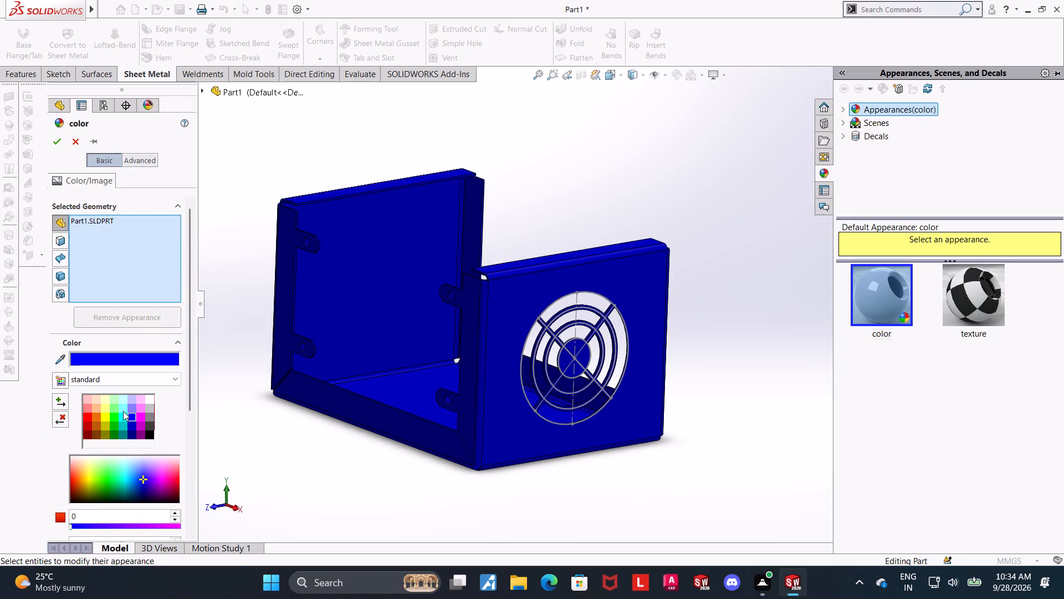
left_click(123, 410)
left_click(50, 143)
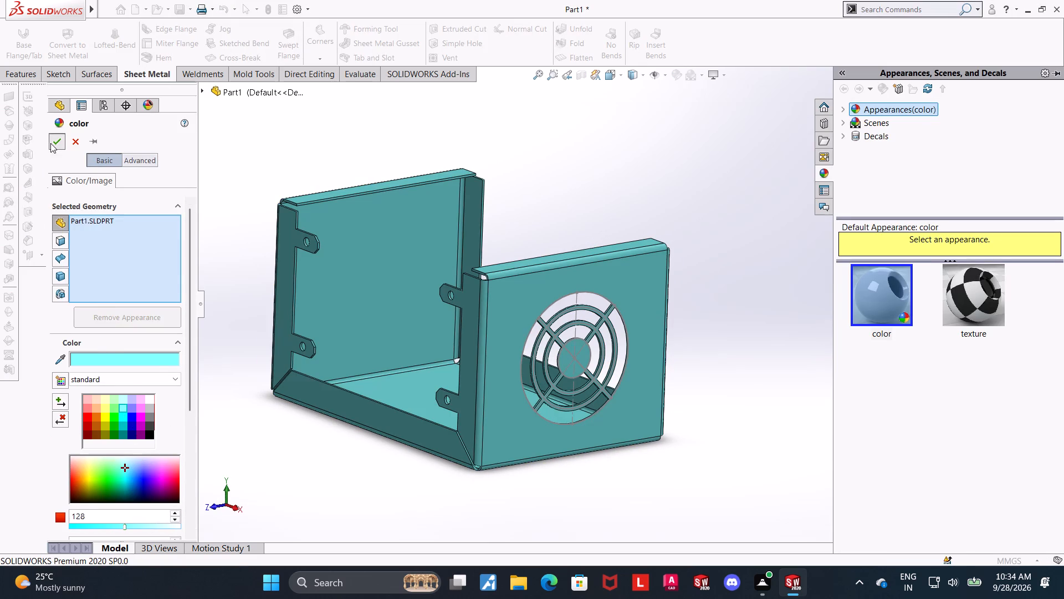
left_click(716, 174)
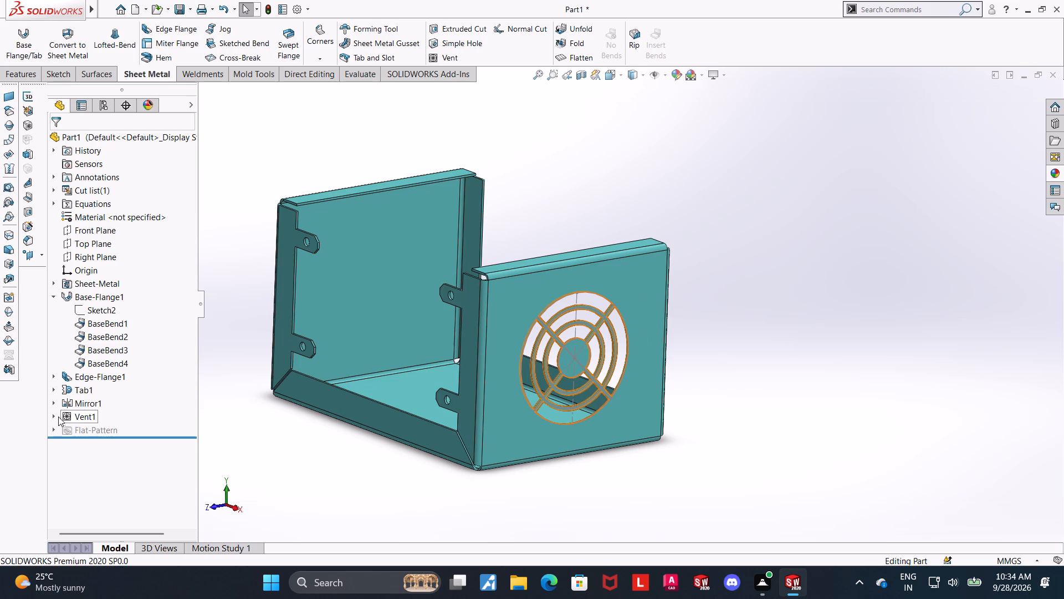
Edit the vent's sketch and dimension the circles' center 50 mm horizontally from the end of the wall's top lip.
left_click(55, 415)
left_click(84, 426)
left_click(95, 394)
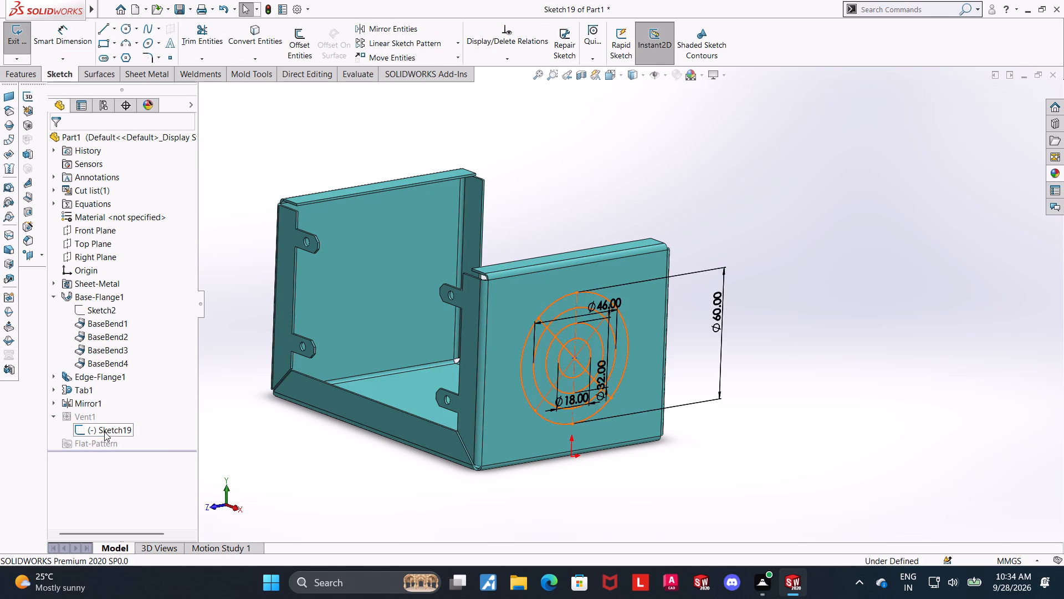
left_click(104, 429)
left_click(129, 413)
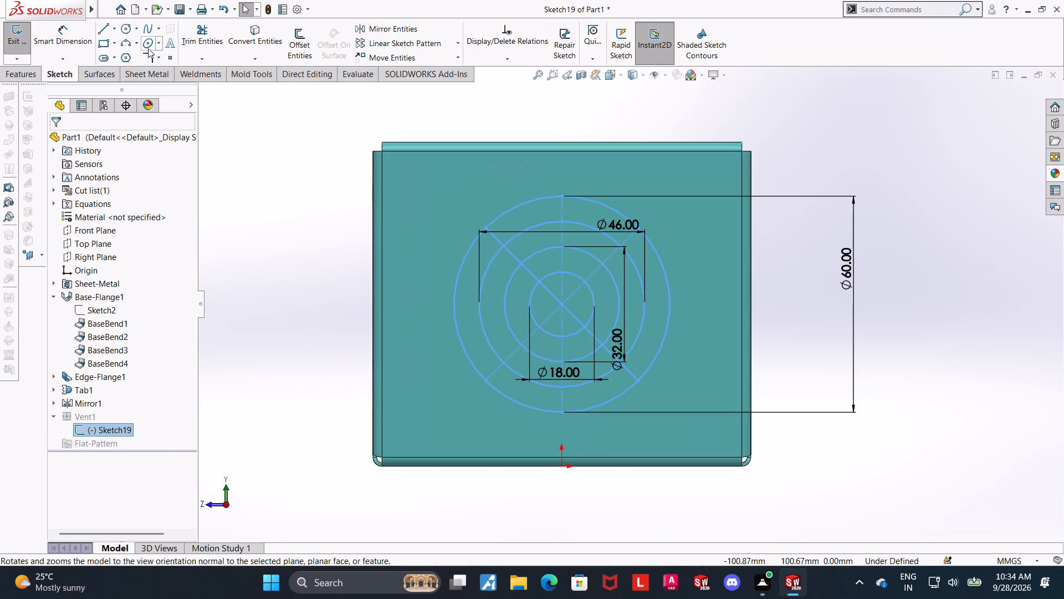
left_click(78, 39)
left_click(562, 304)
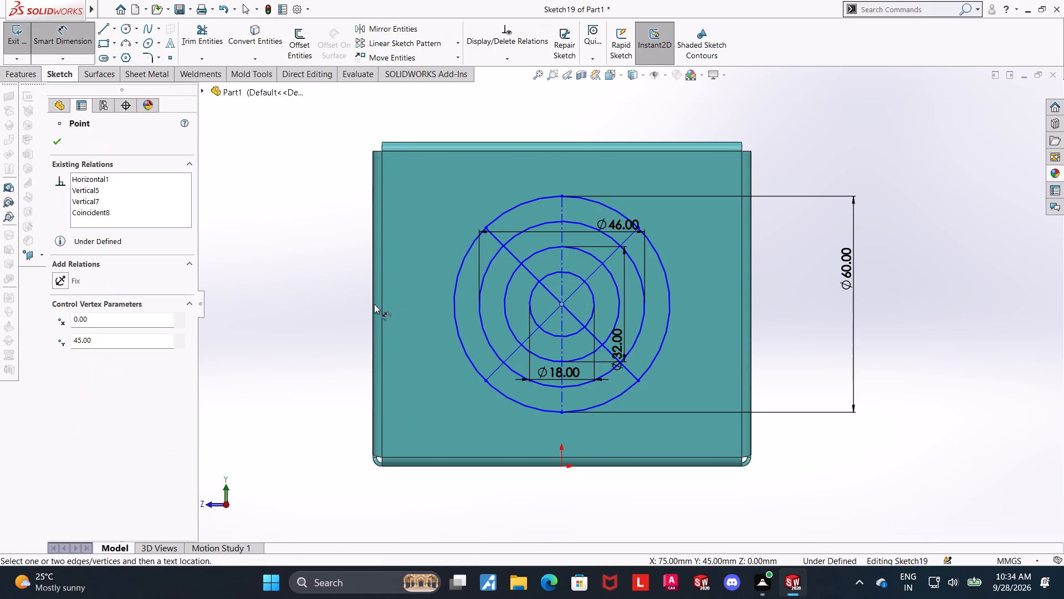
left_click(383, 147)
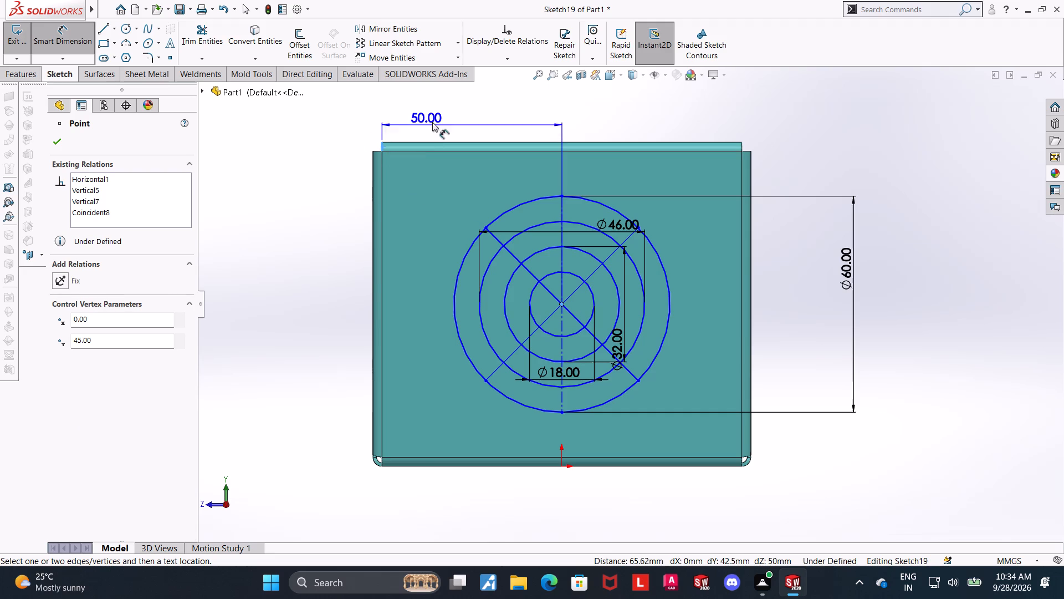
left_click(441, 115)
left_click(389, 99)
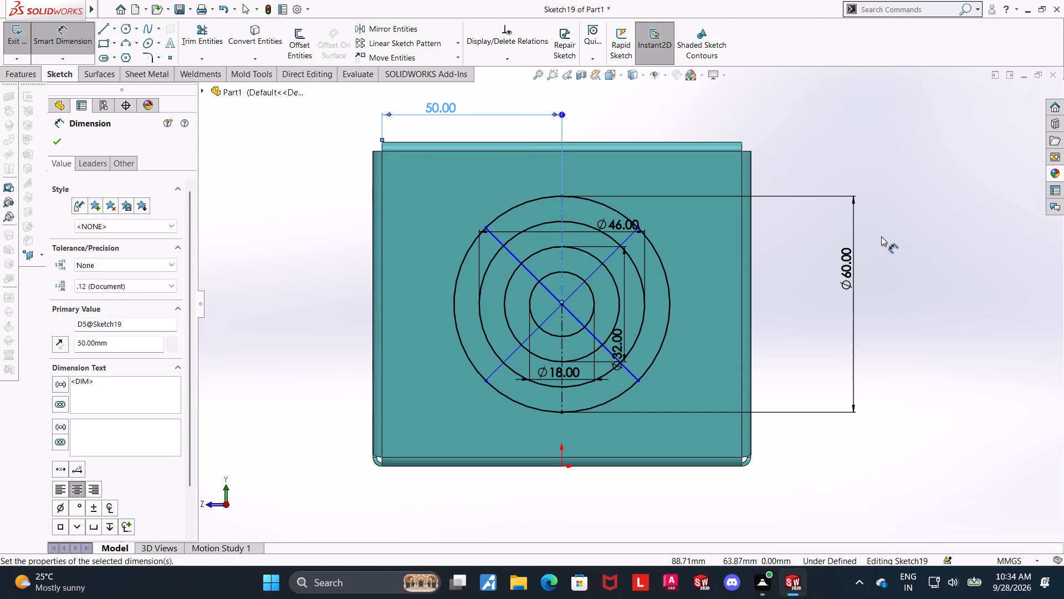
left_click(900, 238)
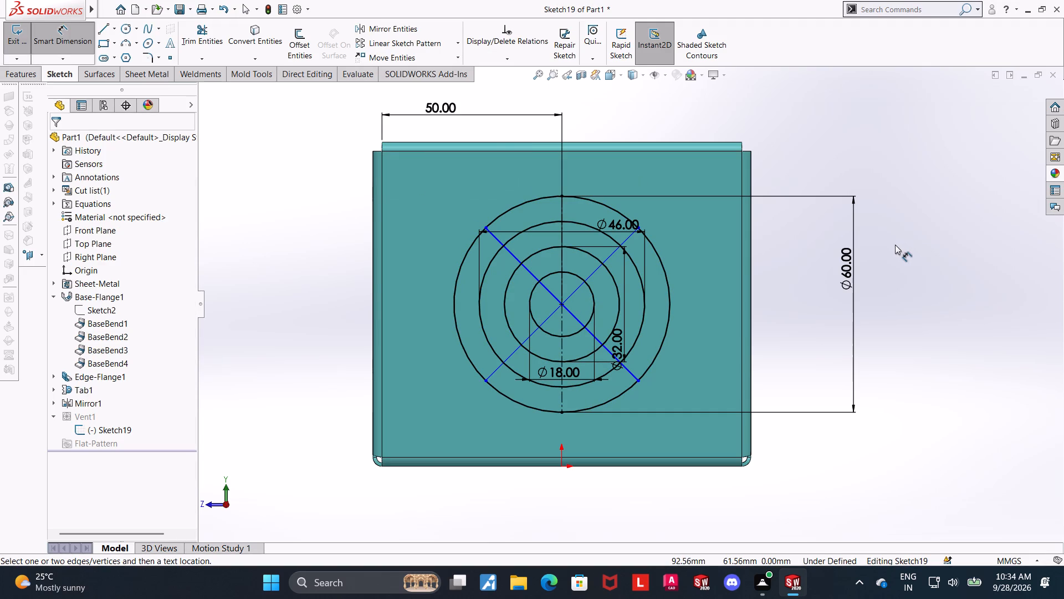
scroll(776, 268, "down", 1)
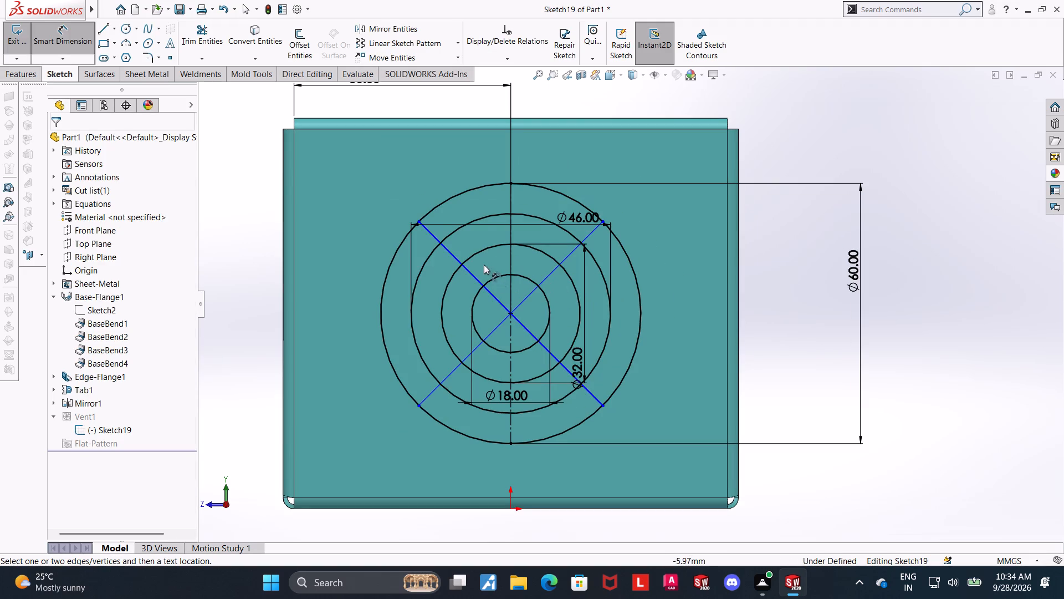
scroll(446, 231, "down", 5)
scroll(493, 241, "up", 6)
key("Escape")
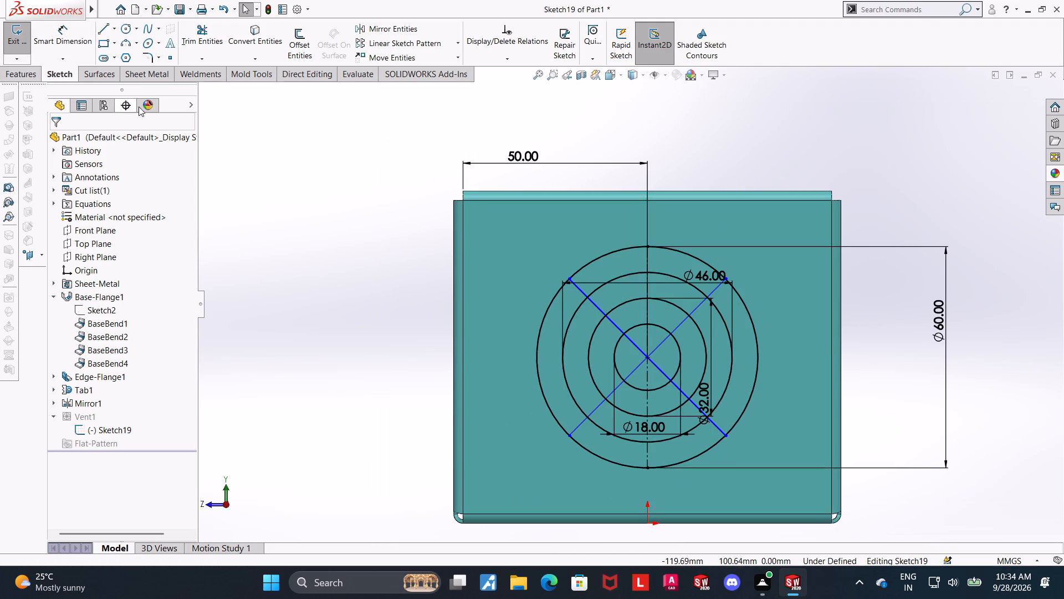
Dimension the upper-left diagonal rib line at 45° from the vertical centerline.
left_click(72, 38)
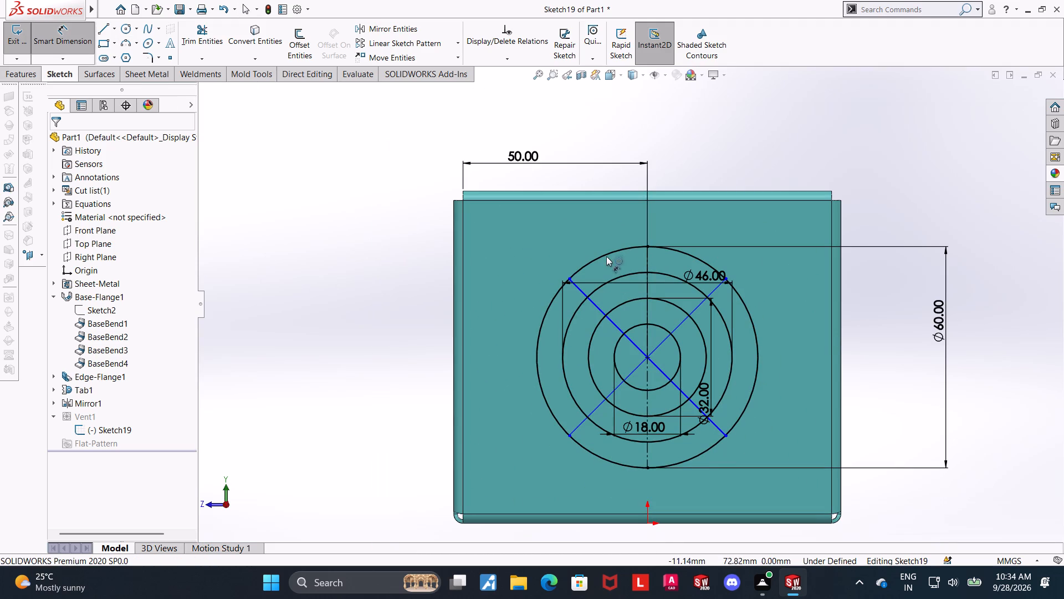
left_click(648, 293)
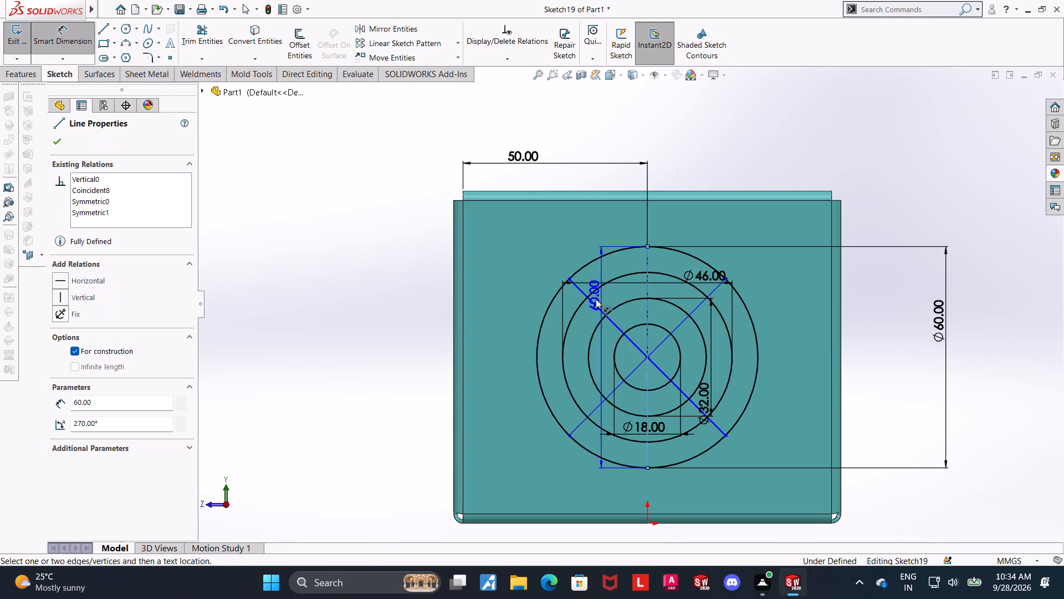
left_click(600, 310)
left_click(613, 293)
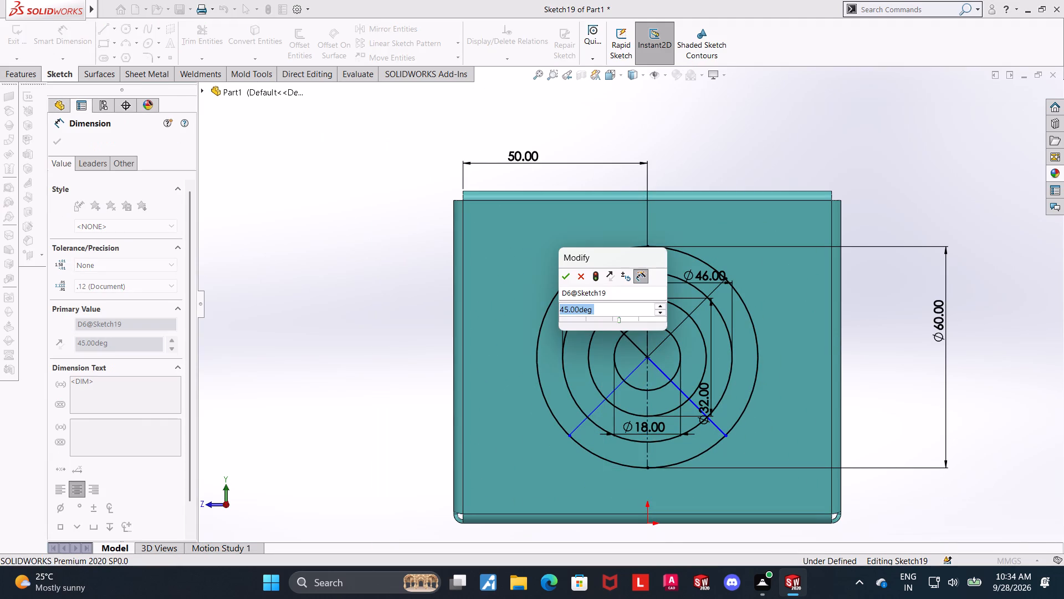
left_click(563, 280)
scroll(577, 281, "up", 3)
left_click(360, 202)
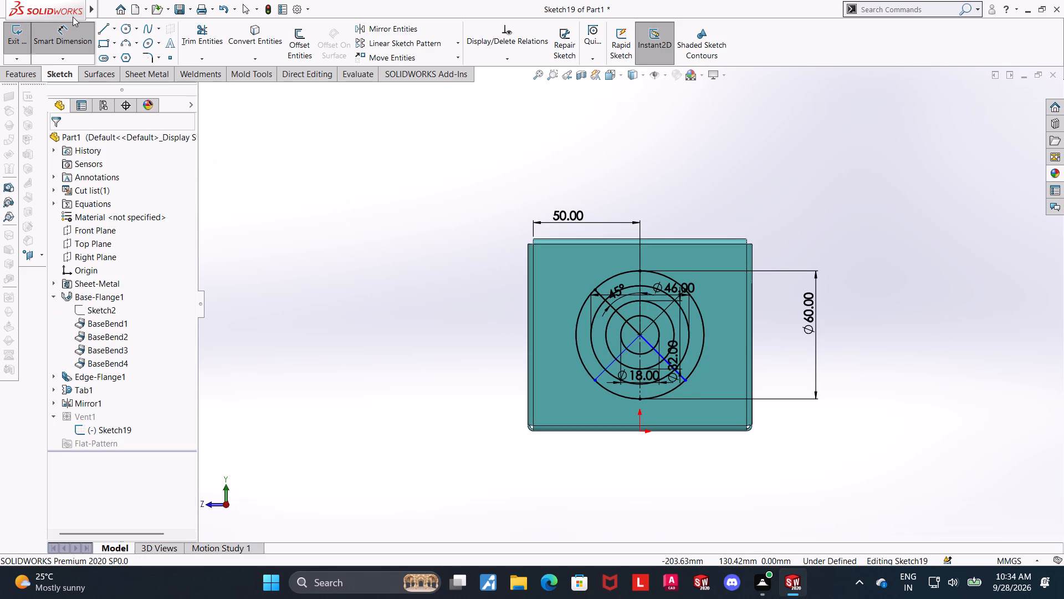
Dimension the lower-right diagonal rib line at 45° from the vertical centerline and exit the sketch.
scroll(655, 308, "down", 4)
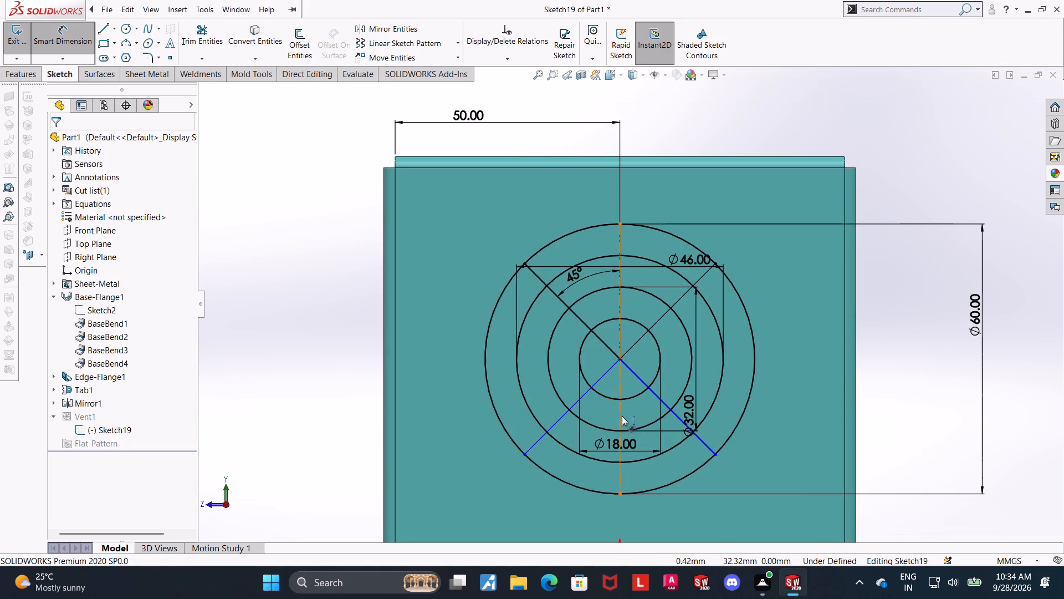
left_click(622, 416)
left_click(661, 403)
left_click(643, 407)
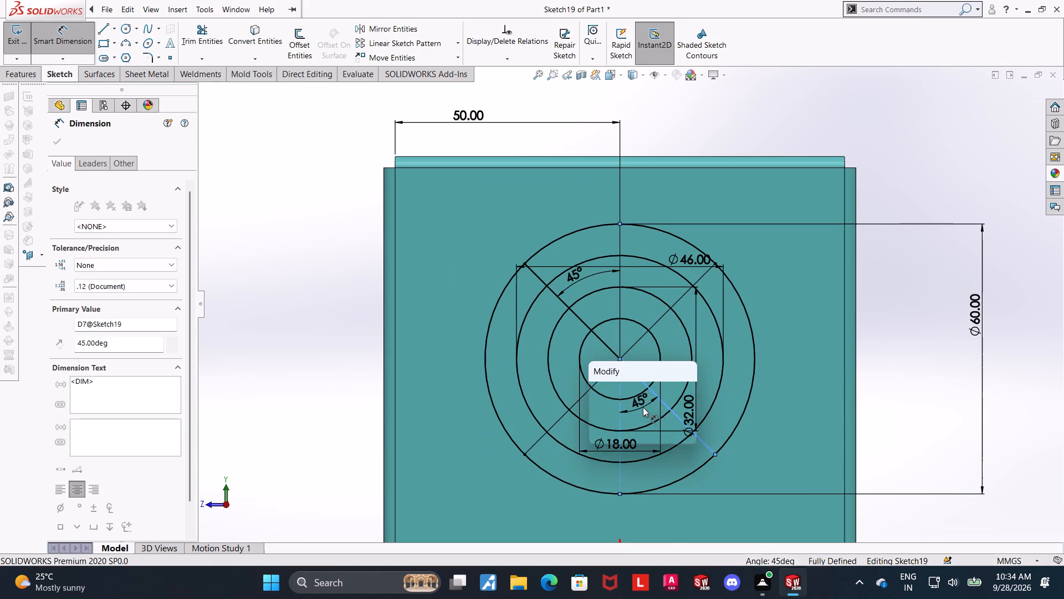
left_click(596, 390)
scroll(622, 383, "up", 4)
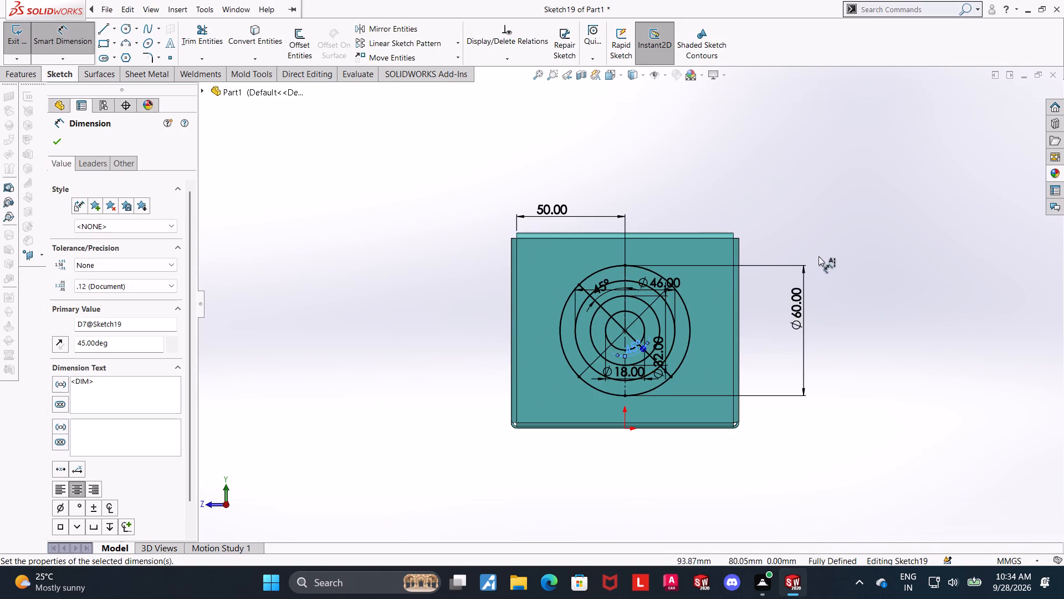
scroll(816, 257, "down", 1)
left_click(57, 143)
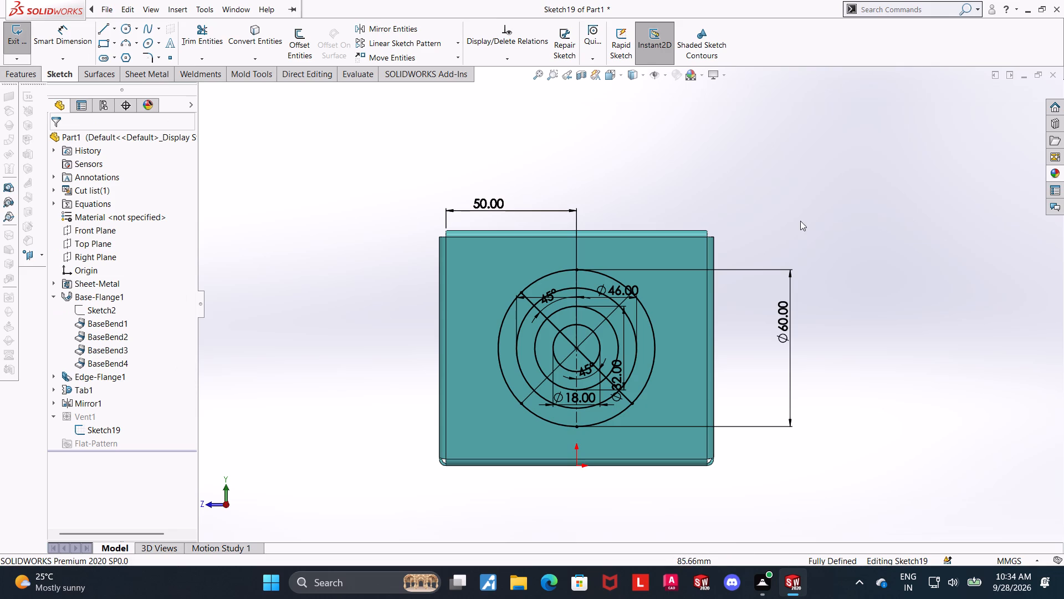
left_click(6, 41)
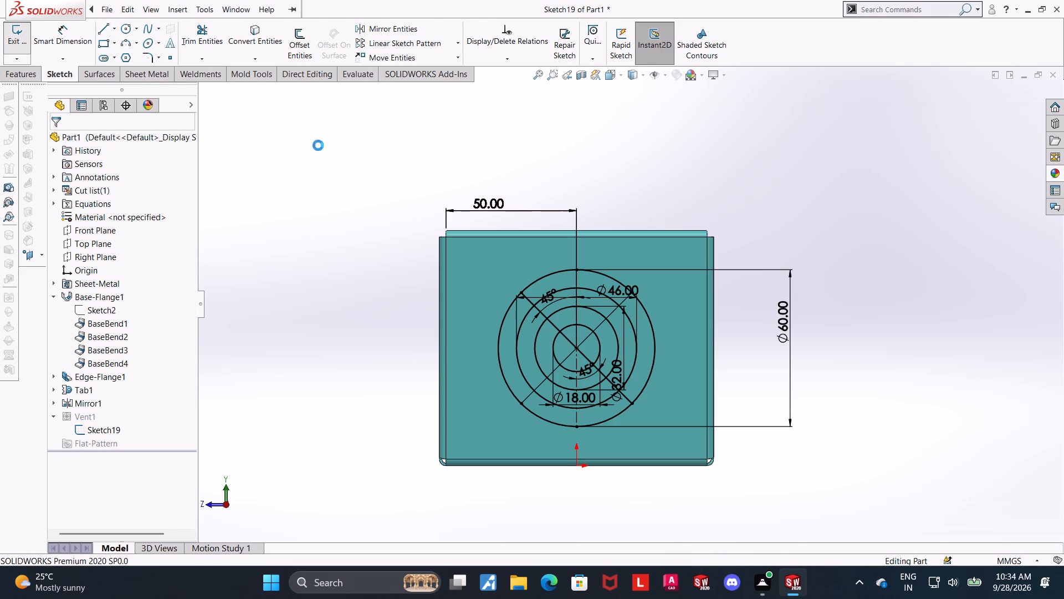
Examine the finished circular vent on the side wall and collapse its feature in the tree.
scroll(838, 273, "up", 2)
left_click(822, 312)
middle_click_drag(769, 324, 795, 341)
scroll(795, 341, "down", 1)
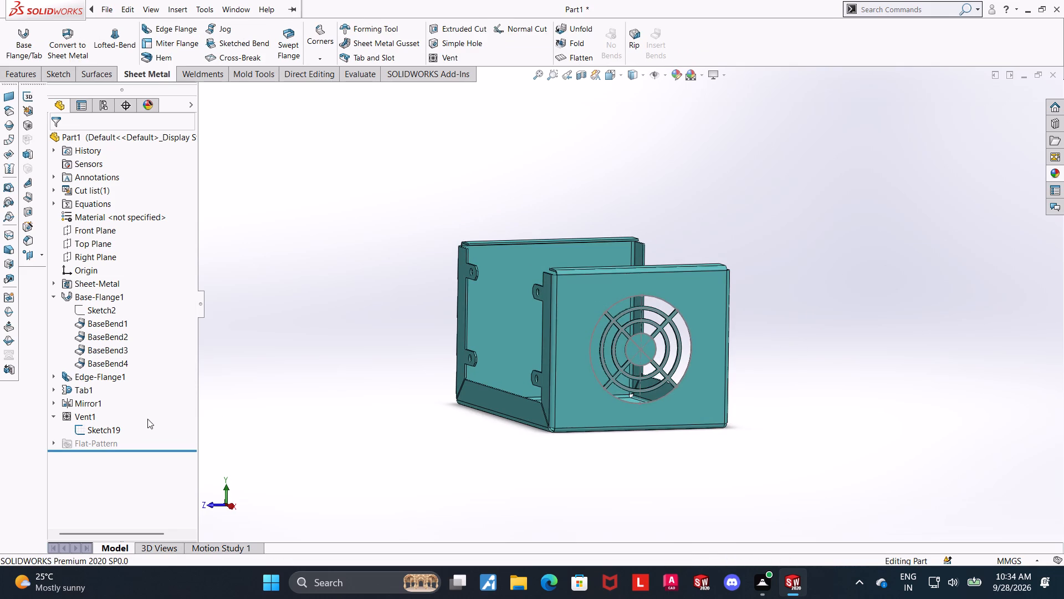
left_click(88, 426)
left_click(96, 407)
left_click(52, 414)
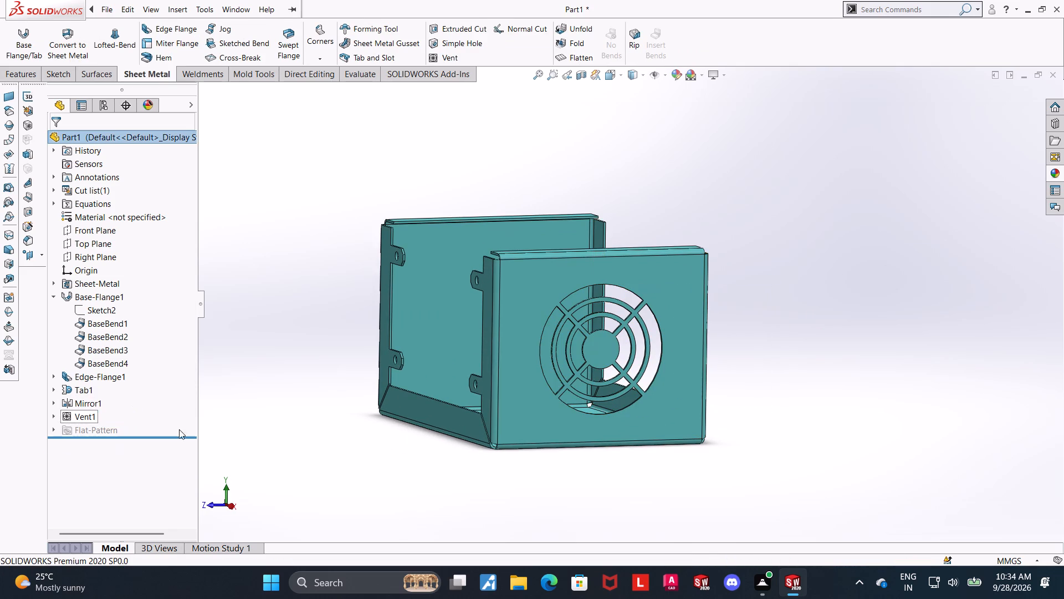
scroll(730, 337, "down", 1)
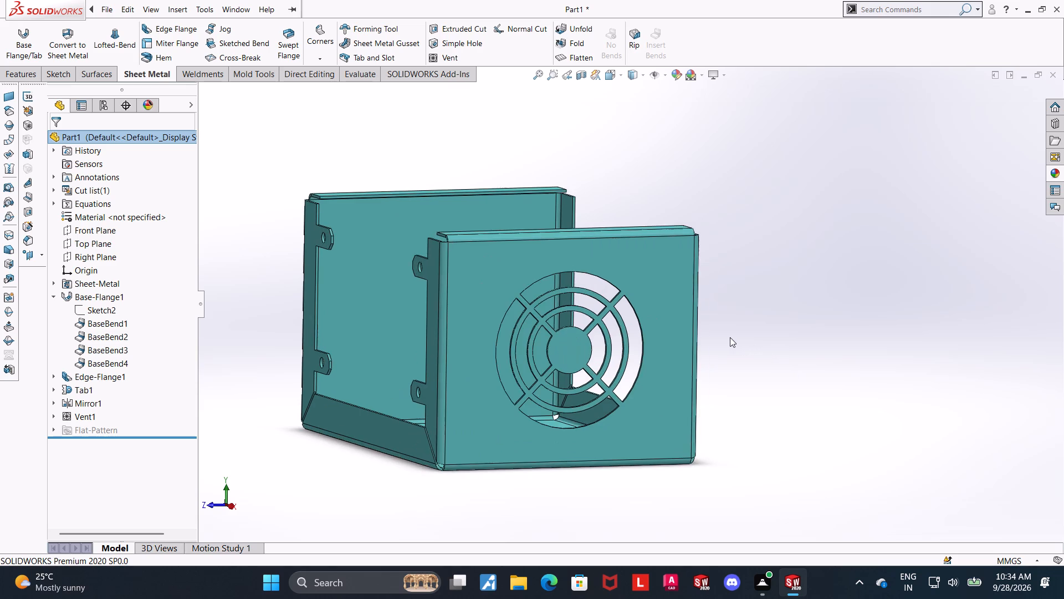
scroll(720, 337, "down", 1)
scroll(528, 332, "down", 2)
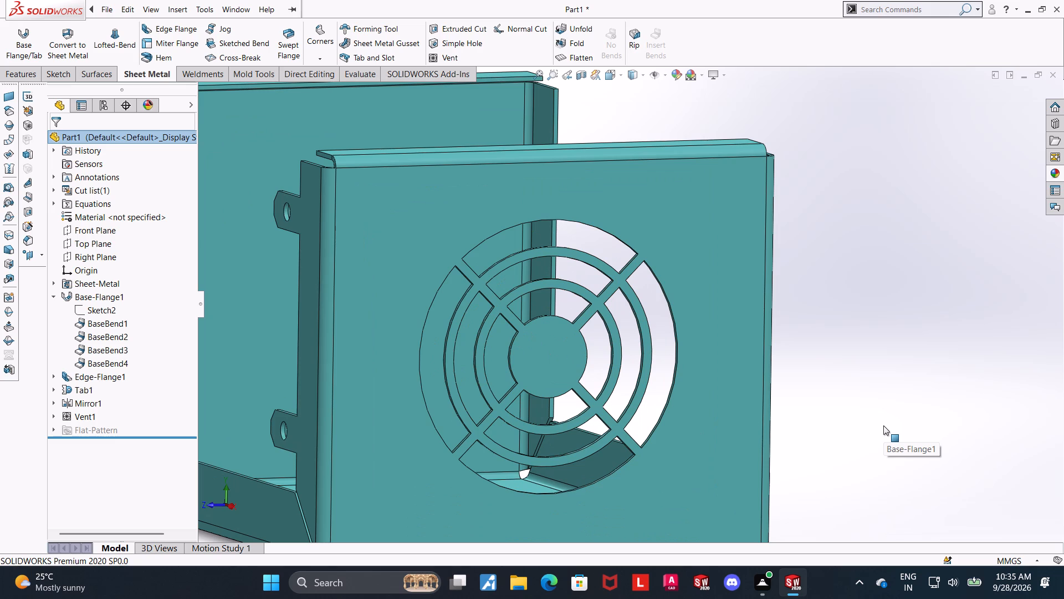
Flatten the part to examine its flat pattern, and return it to the folded state.
scroll(714, 343, "up", 3)
left_click(579, 57)
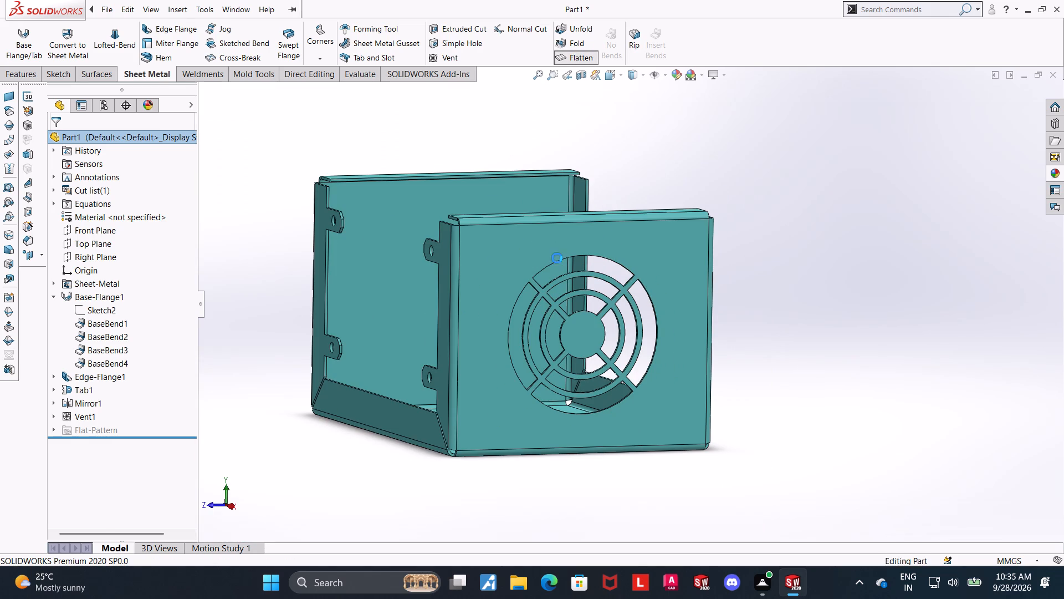
middle_click_drag(538, 326, 487, 515)
scroll(504, 498, "up", 1)
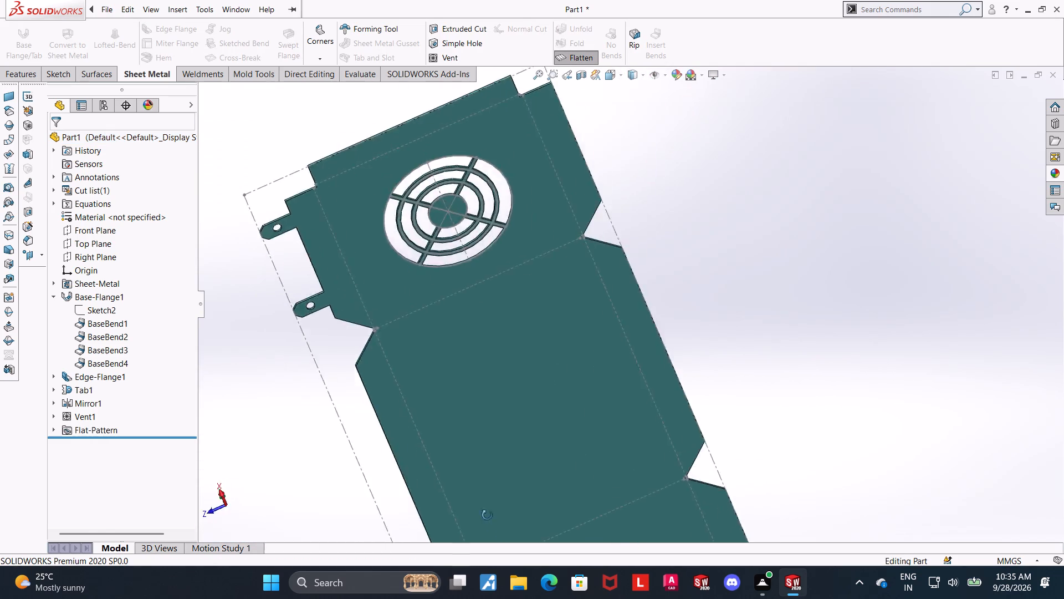
middle_click_drag(487, 515, 649, 598)
scroll(649, 598, "down", 1)
scroll(654, 429, "up", 4)
middle_click_drag(764, 375, 761, 471)
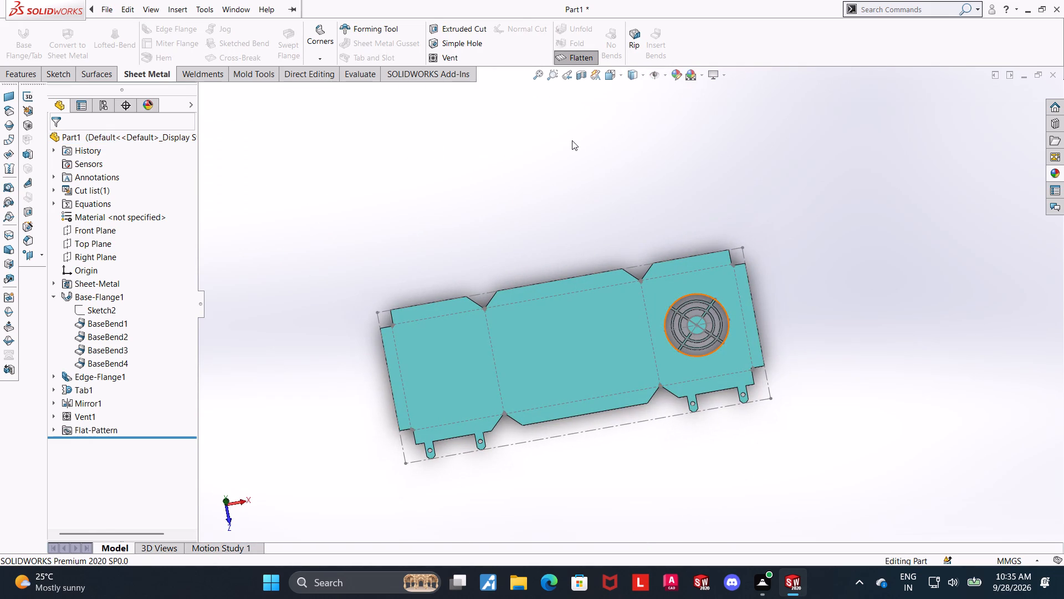
left_click(576, 56)
Start a new sketch on the outer face of the plain wall opposite the vent, viewed normal to it.
scroll(794, 319, "up", 1)
middle_click_drag(770, 320, 761, 347)
scroll(674, 394, "up", 1)
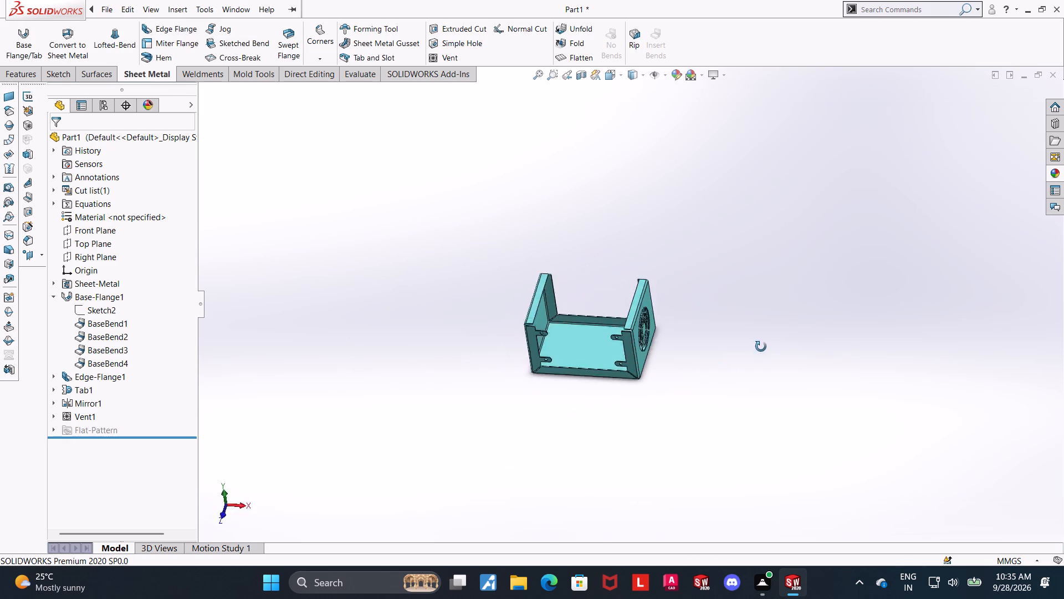
middle_click_drag(761, 347, 690, 403)
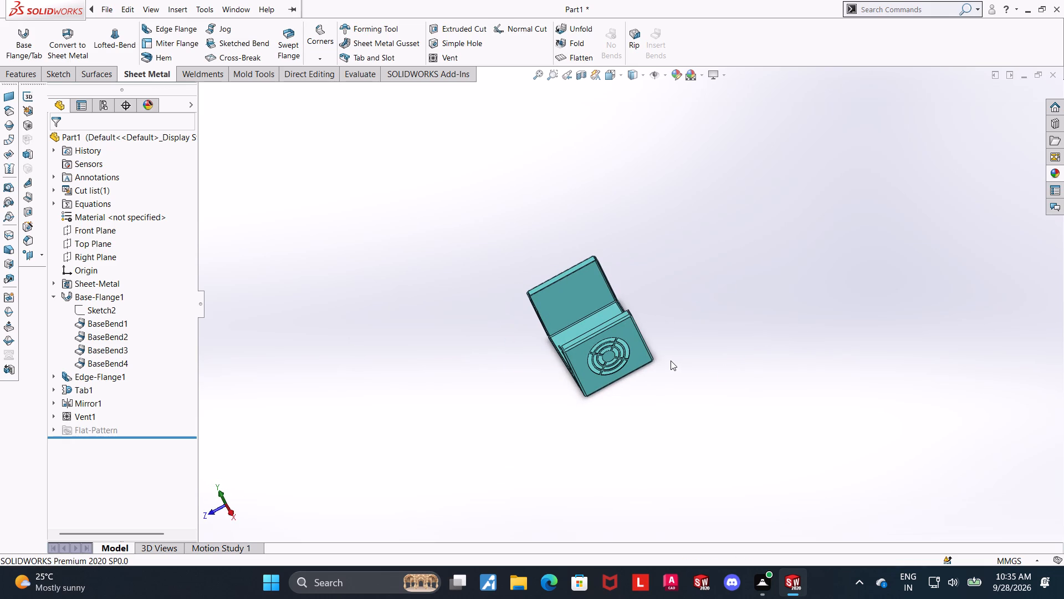
scroll(617, 344, "down", 2)
middle_click_drag(567, 388, 852, 281)
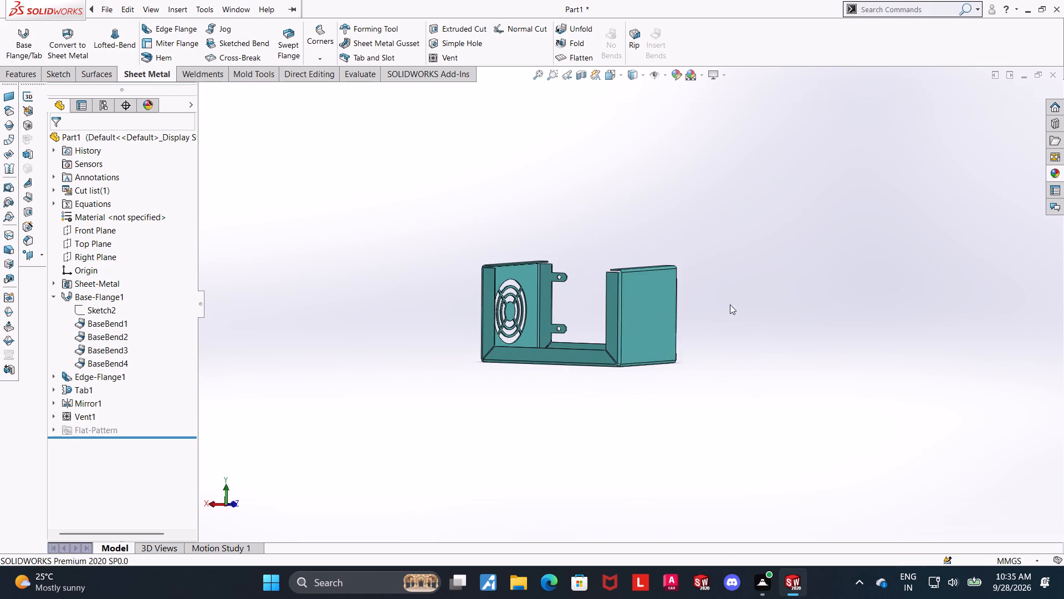
left_click(635, 312)
left_click(687, 283)
left_click(92, 451)
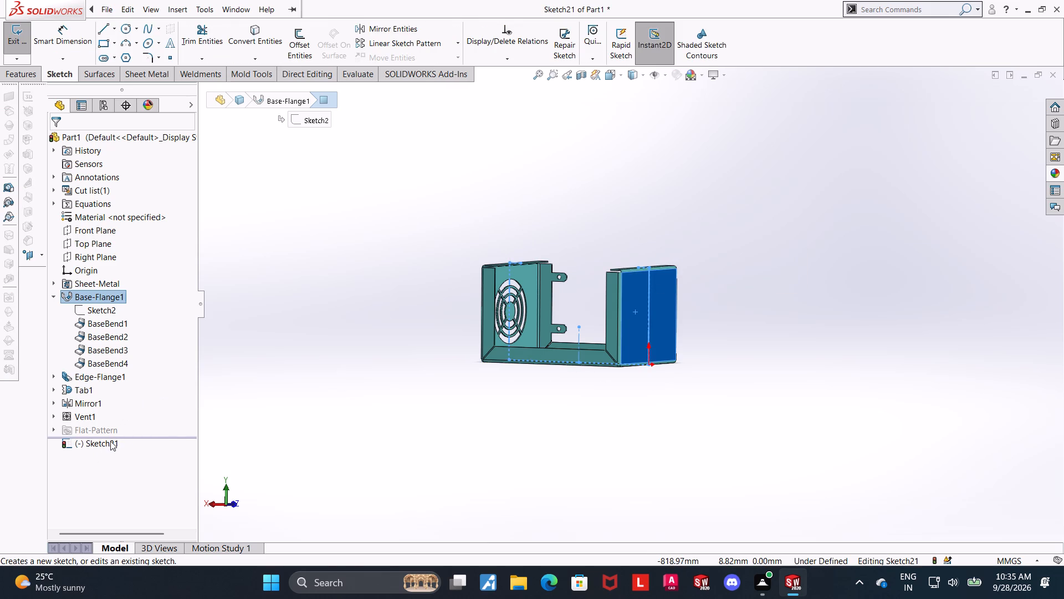
left_click(109, 443)
left_click(135, 425)
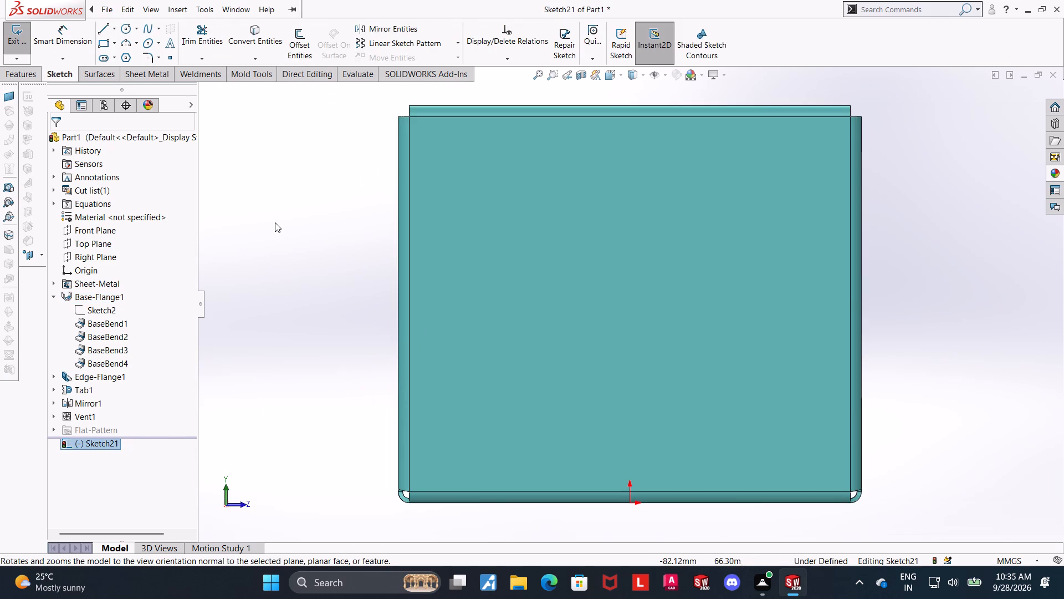
Sketch a center rectangle about 69 by 41 mm on the wall, centered vertically above the origin.
left_click(114, 43)
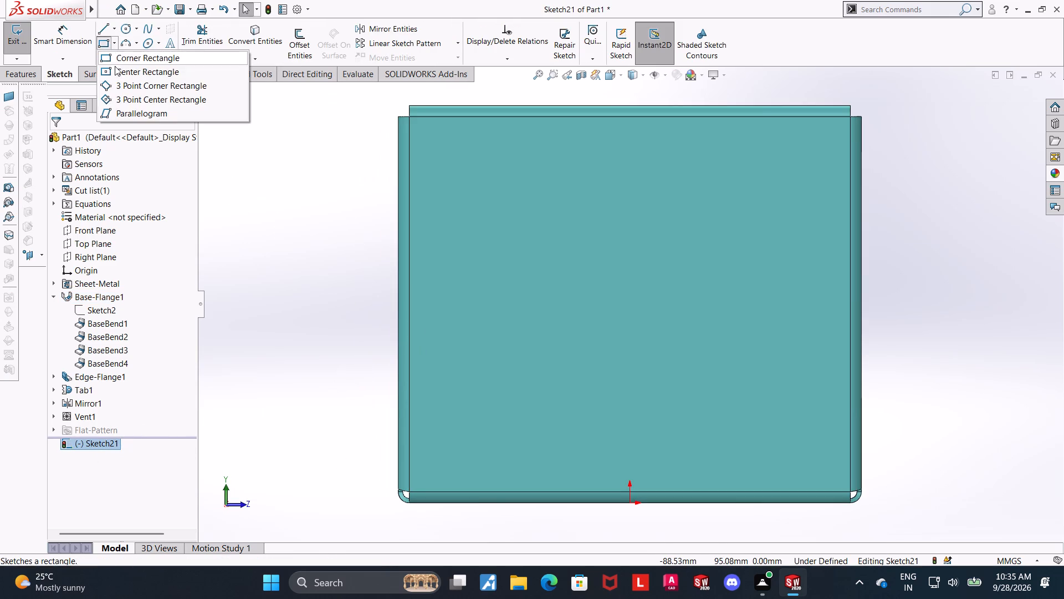
left_click(115, 67)
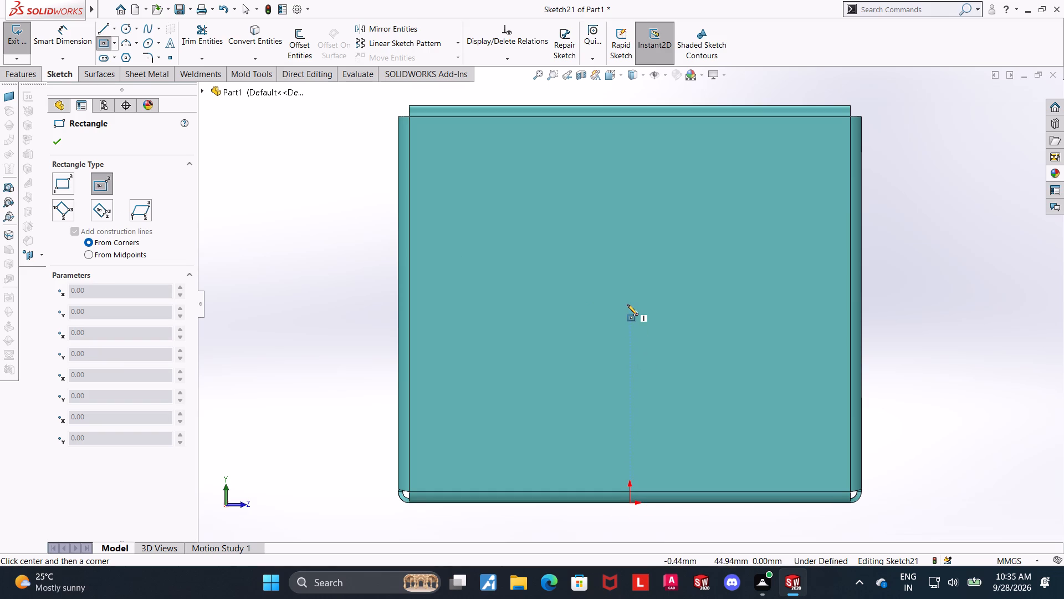
left_click(627, 306)
left_click(783, 214)
key("Escape")
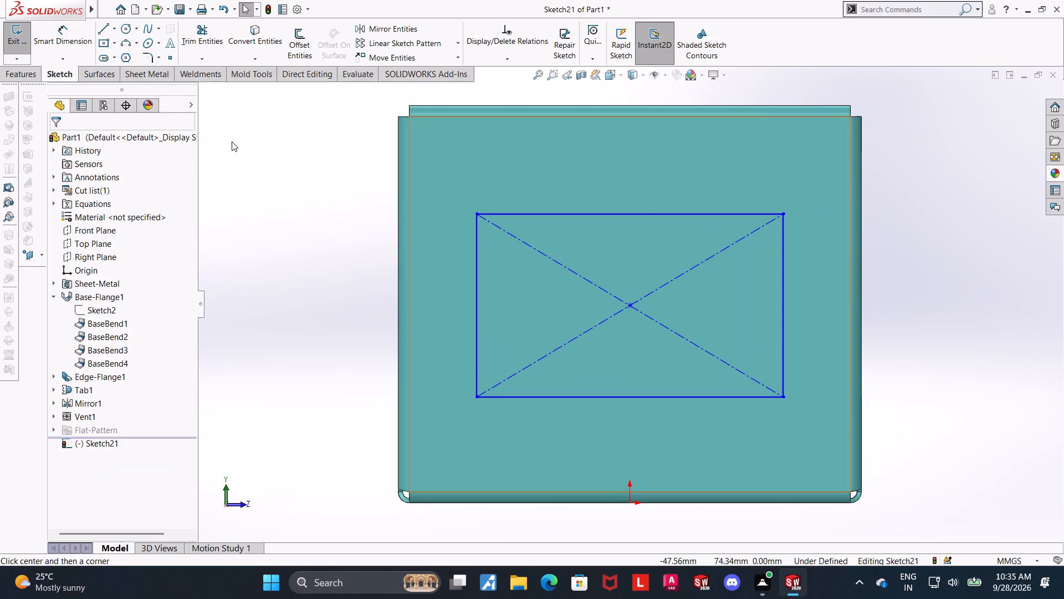
Dimension the rectangle's height at 50 mm.
left_click(69, 42)
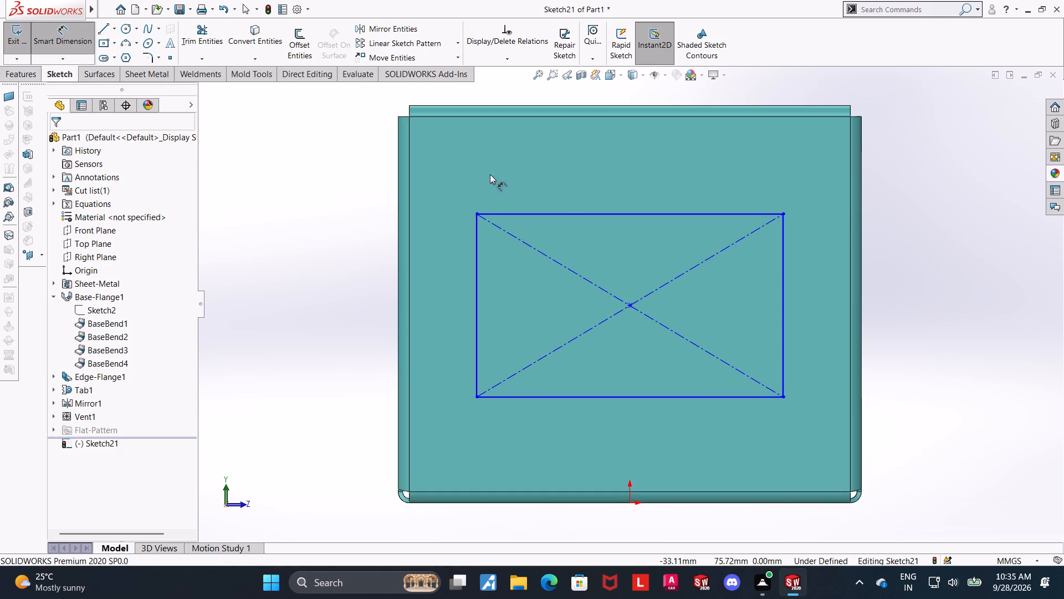
left_click(478, 259)
left_click(450, 263)
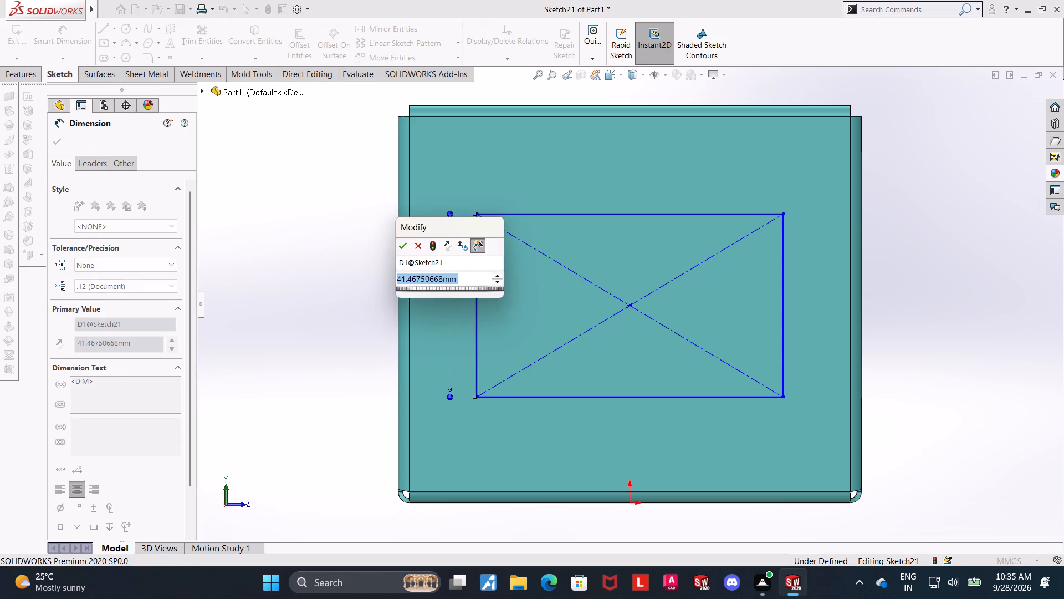
type("50")
key("Return")
key("Escape")
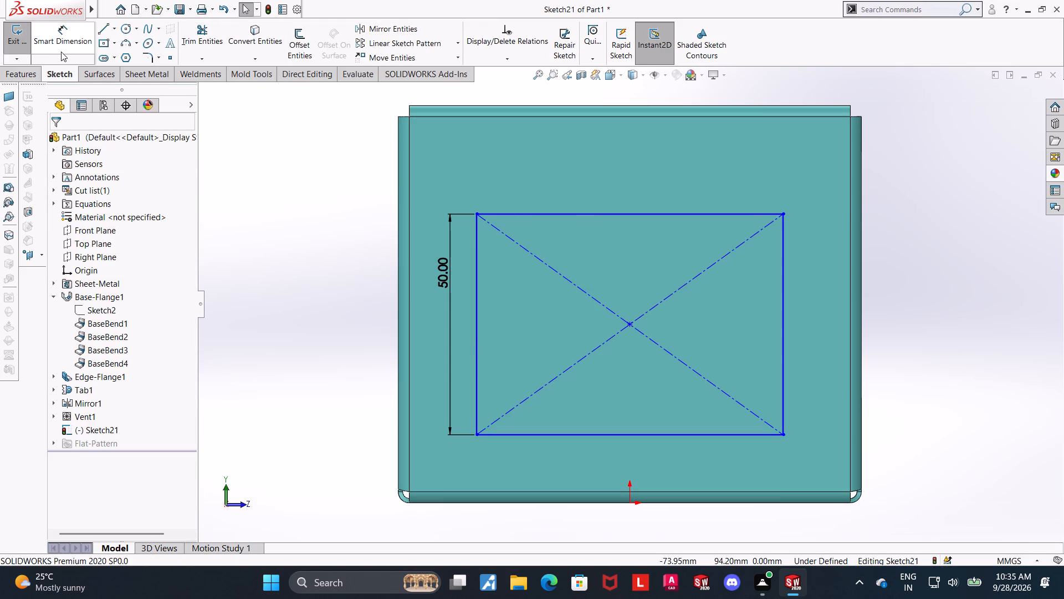
Dimension the rectangle's width along its top edge at 60 mm.
left_click(59, 47)
left_click(579, 216)
left_click(579, 182)
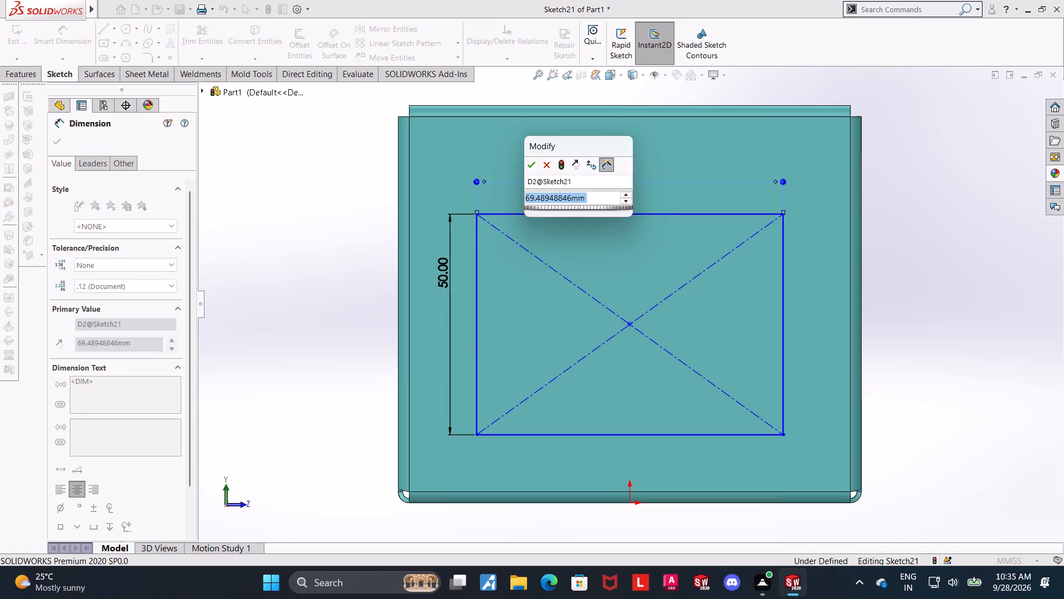
type("60")
key("Return")
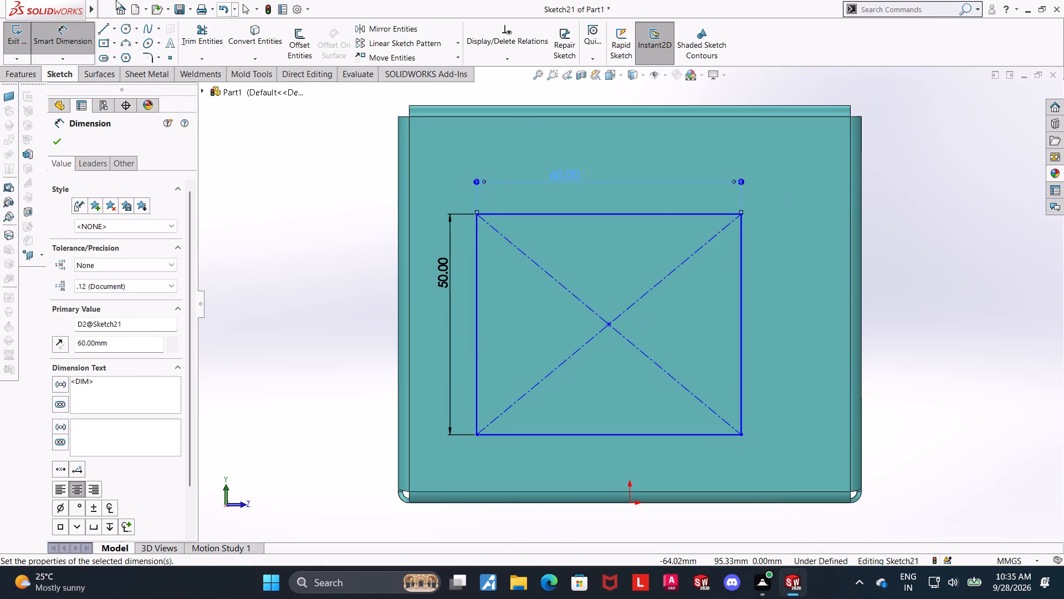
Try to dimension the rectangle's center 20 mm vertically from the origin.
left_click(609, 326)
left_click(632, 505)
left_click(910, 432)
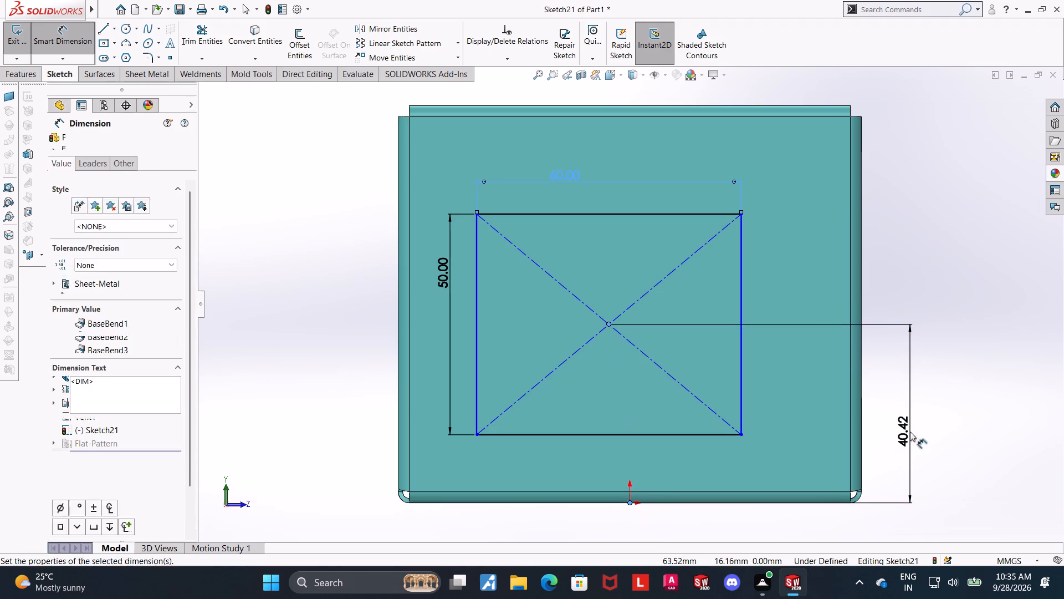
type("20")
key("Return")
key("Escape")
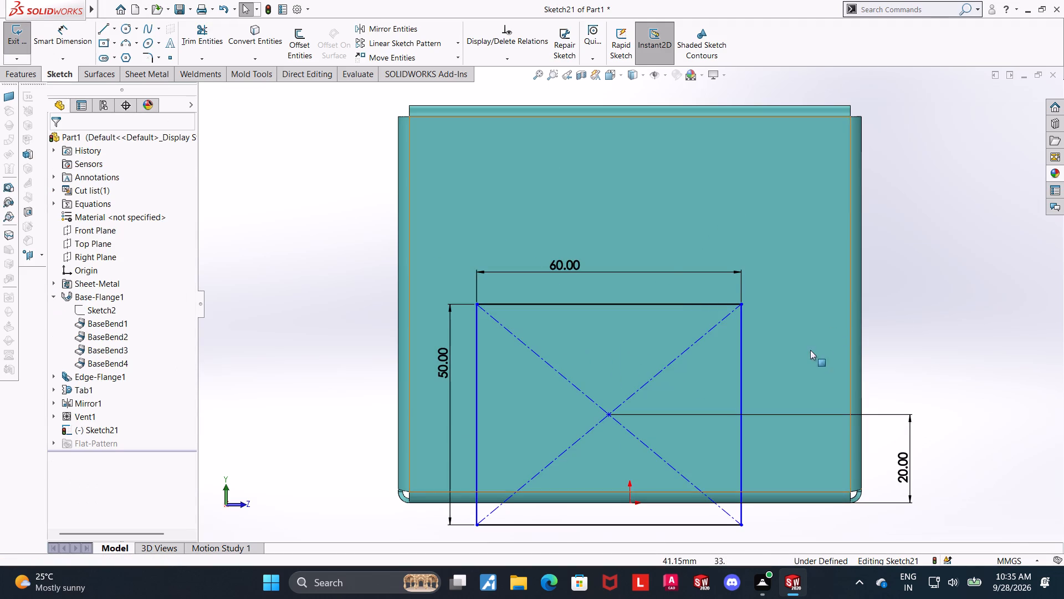
Undo the 20 mm dimension of the rectangle's center and the 60 mm width value.
key("ctrl+z")
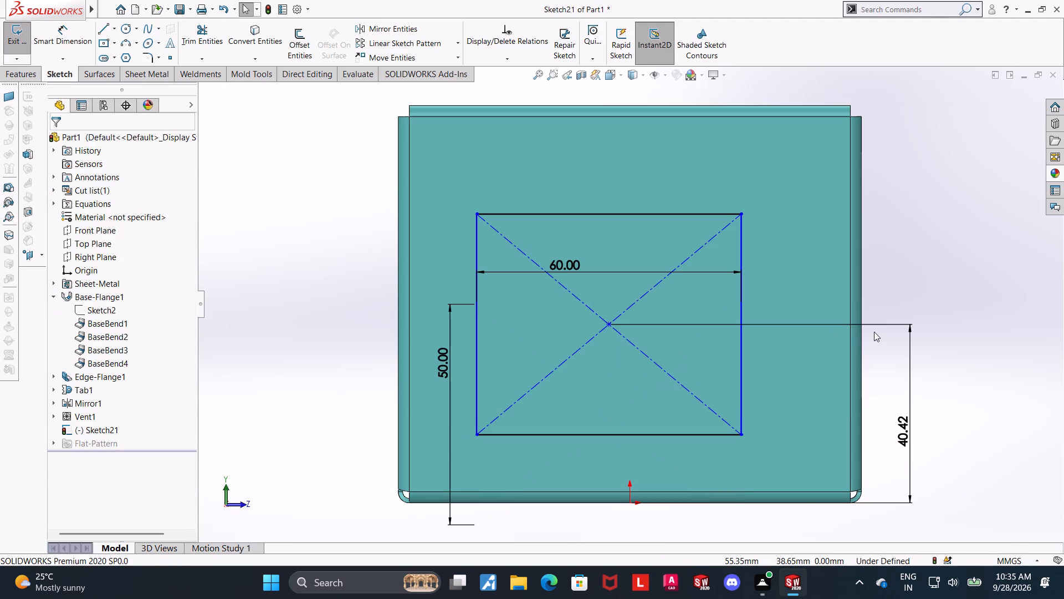
key("ctrl+z")
key("Escape")
Dimension the rectangle's bottom edge 20 mm above the origin.
left_click(68, 21)
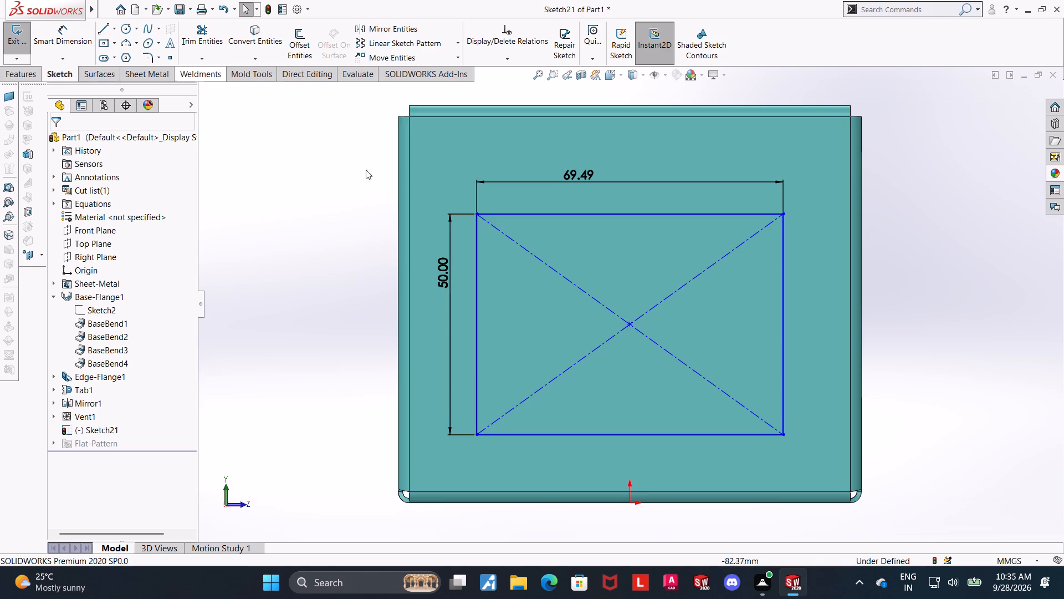
left_click(62, 22)
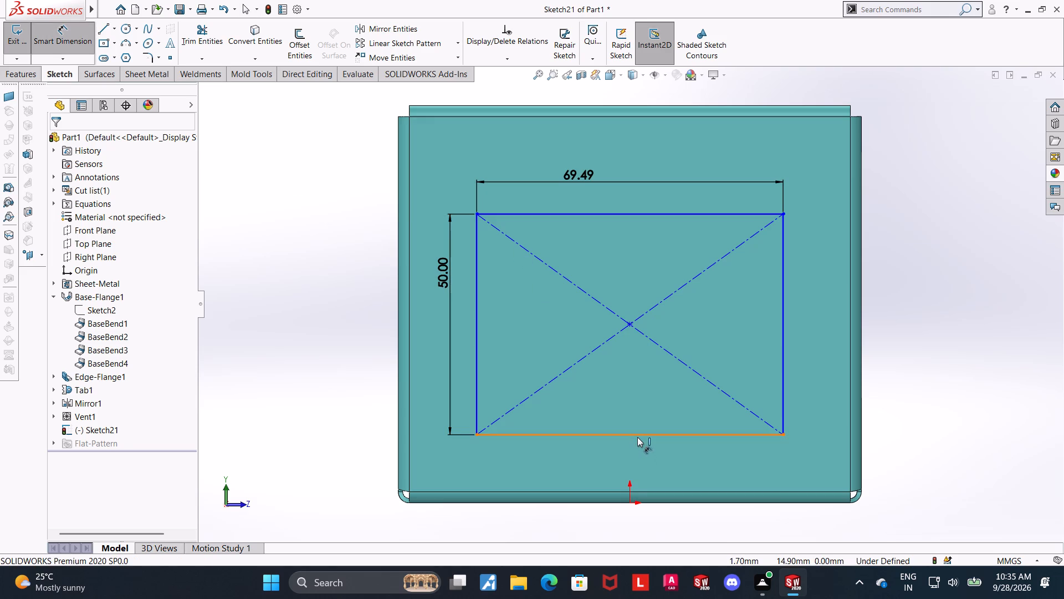
left_click(637, 437)
left_click(629, 504)
left_click(924, 424)
type("20")
key("Return")
key("Escape")
Dimension the rectangle's right side 16.5 mm from the wall's right outer vertical edge.
left_click(66, 45)
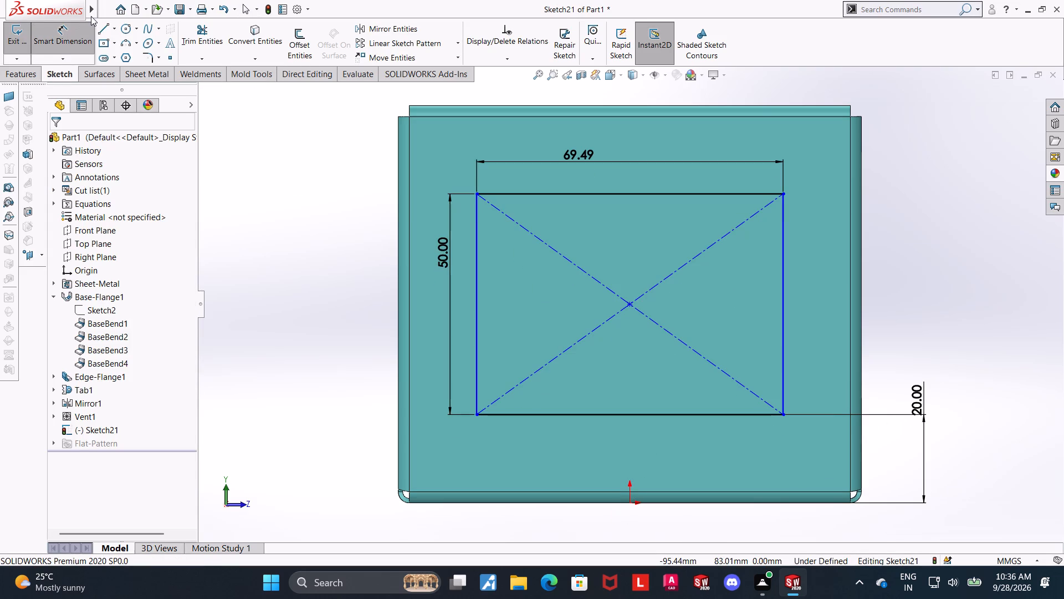
left_click(781, 284)
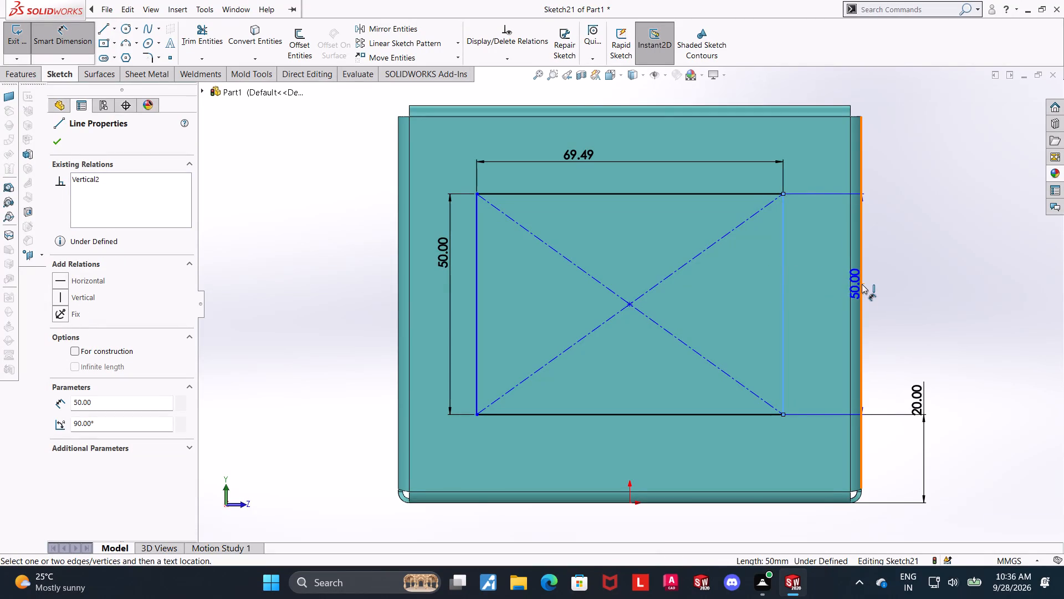
double_click(862, 284)
scroll(862, 285, "up", 2)
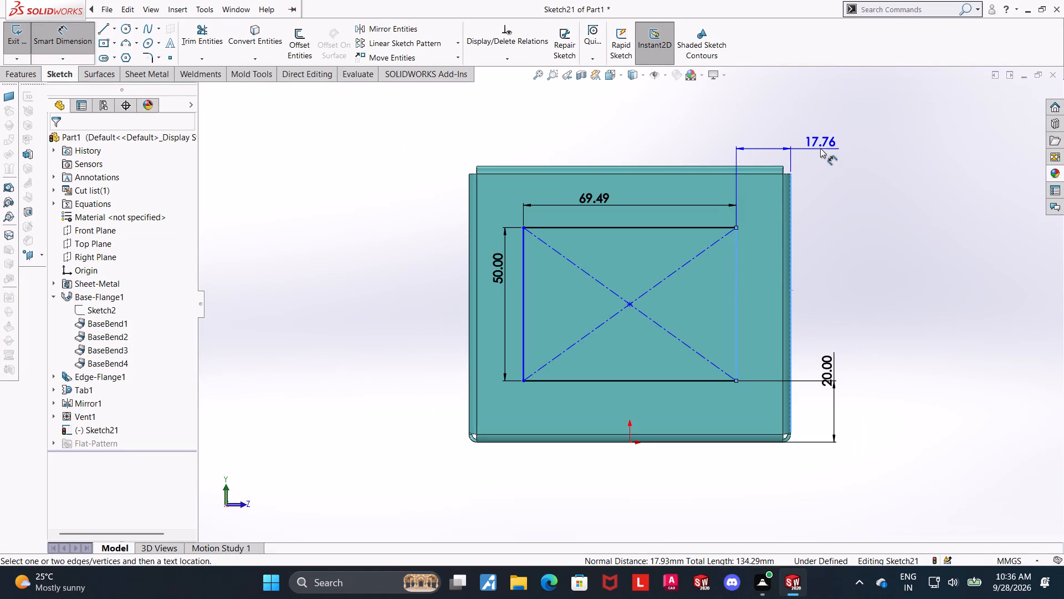
left_click(819, 143)
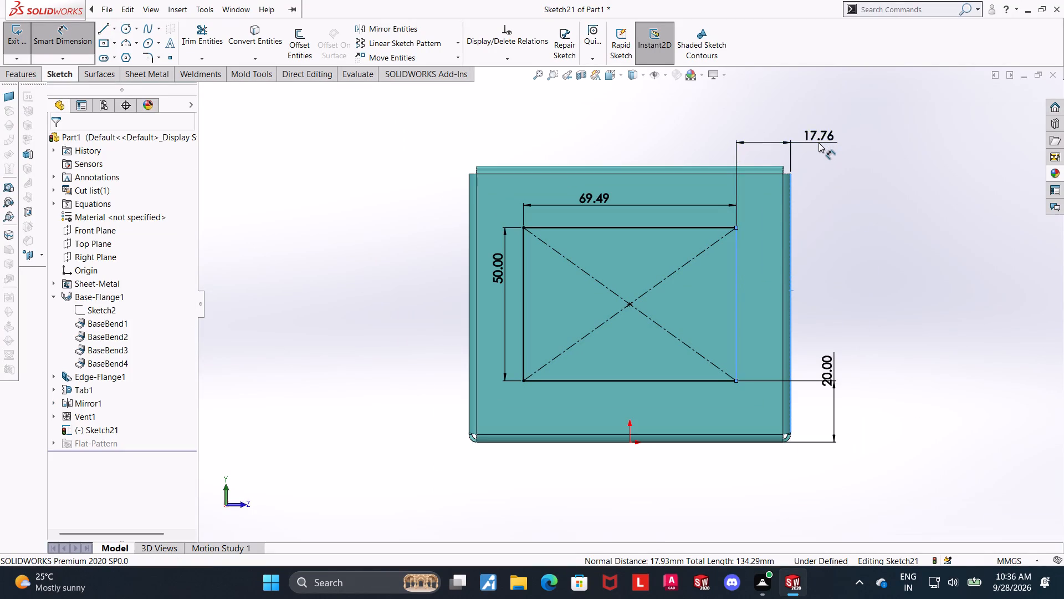
type("16.5")
key("Return")
key("Escape")
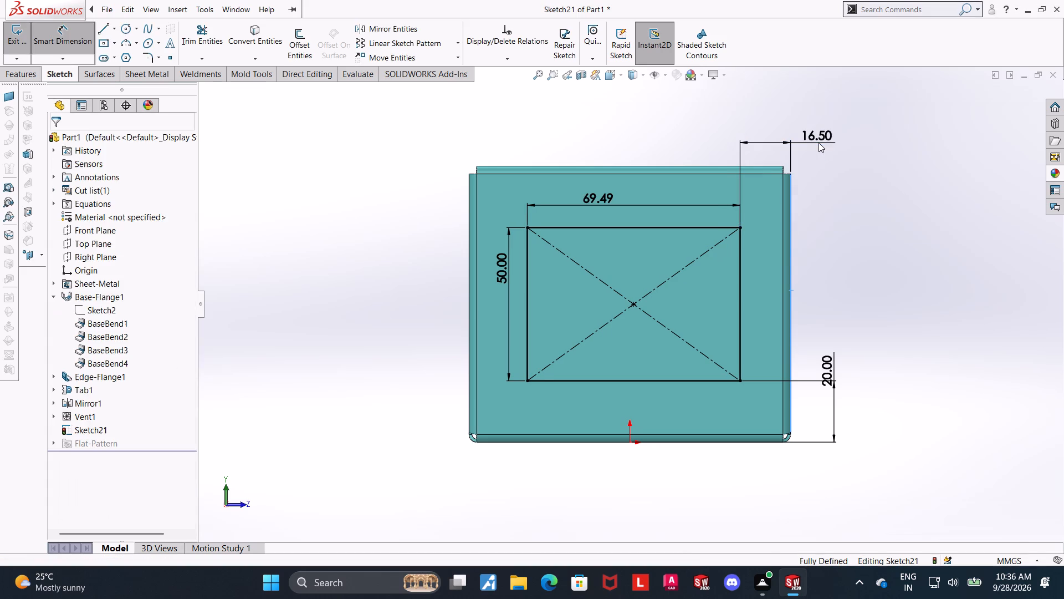
key("Escape")
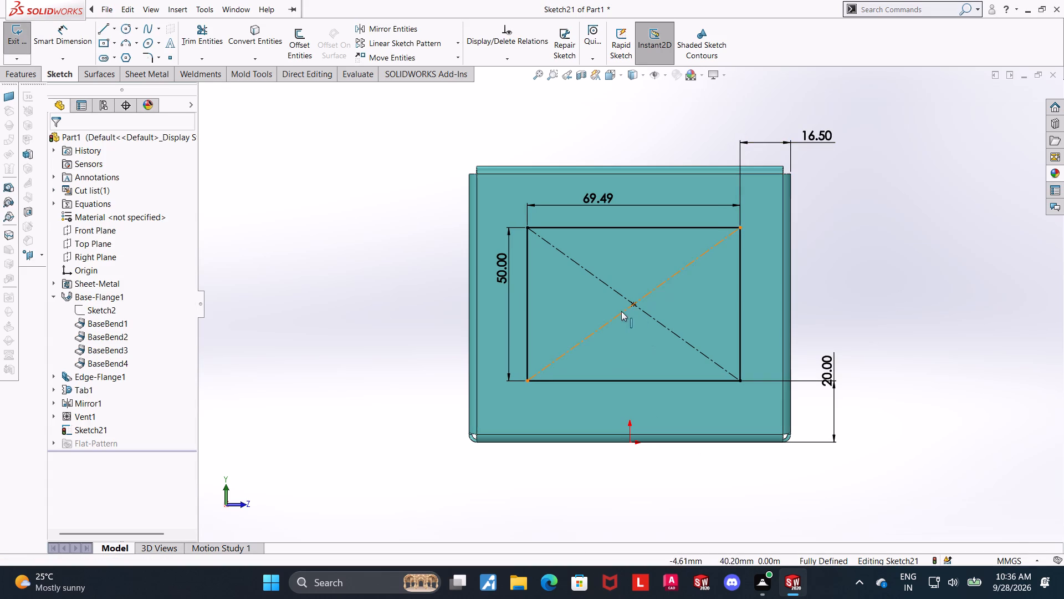
key("Escape")
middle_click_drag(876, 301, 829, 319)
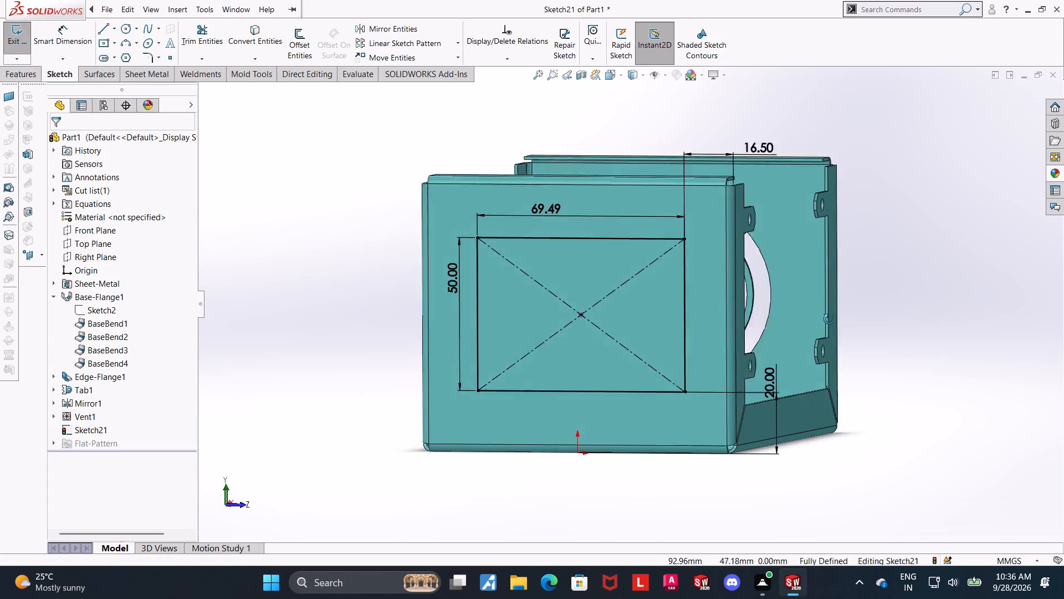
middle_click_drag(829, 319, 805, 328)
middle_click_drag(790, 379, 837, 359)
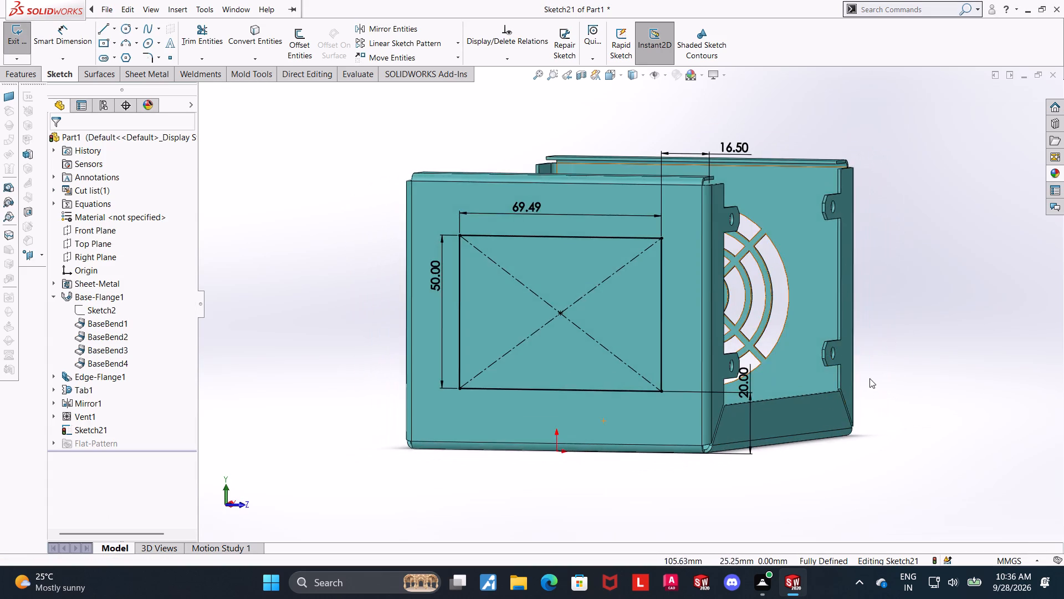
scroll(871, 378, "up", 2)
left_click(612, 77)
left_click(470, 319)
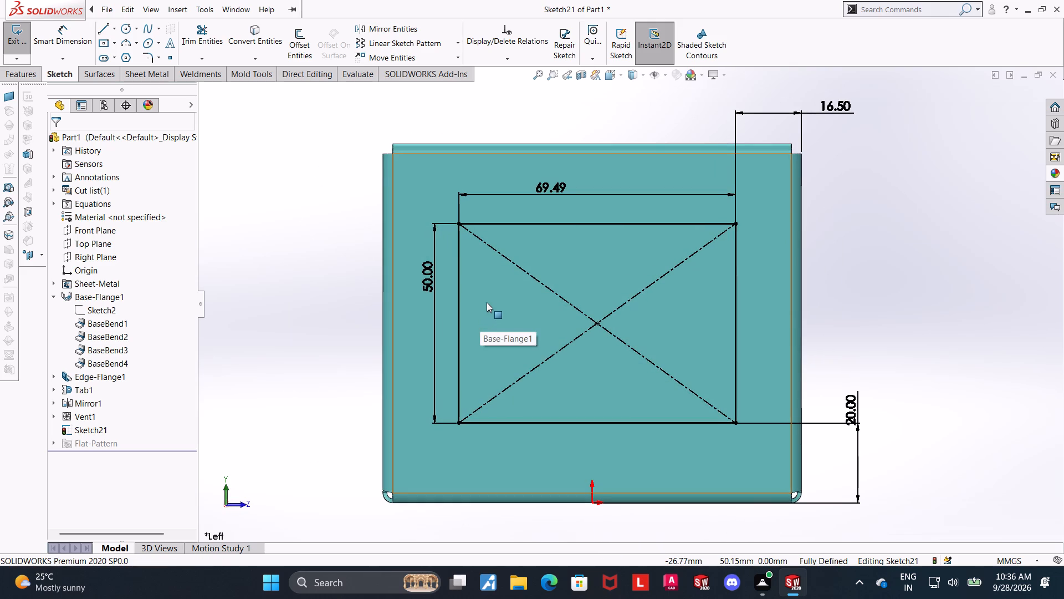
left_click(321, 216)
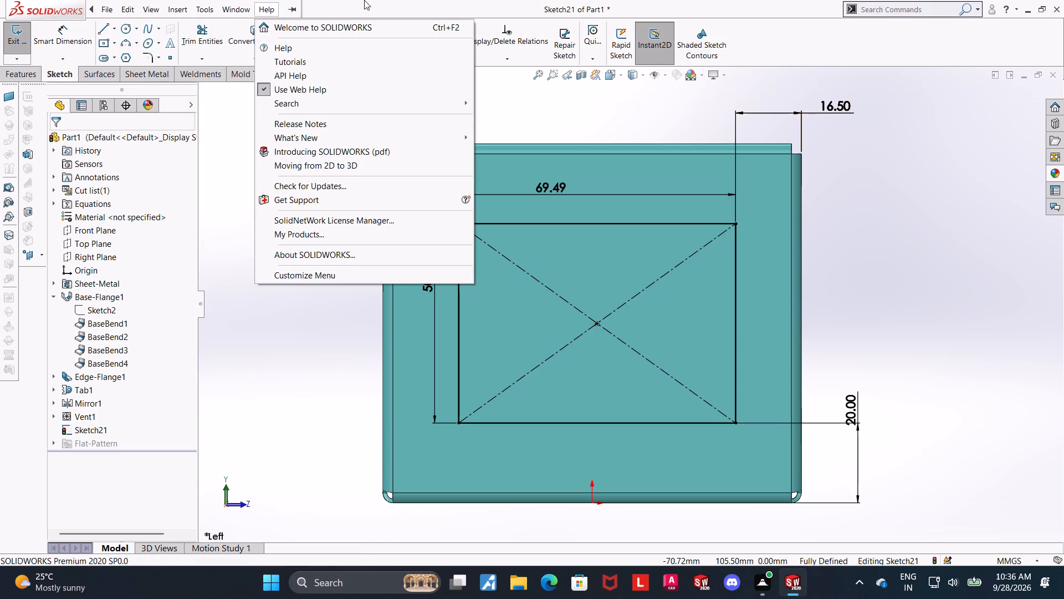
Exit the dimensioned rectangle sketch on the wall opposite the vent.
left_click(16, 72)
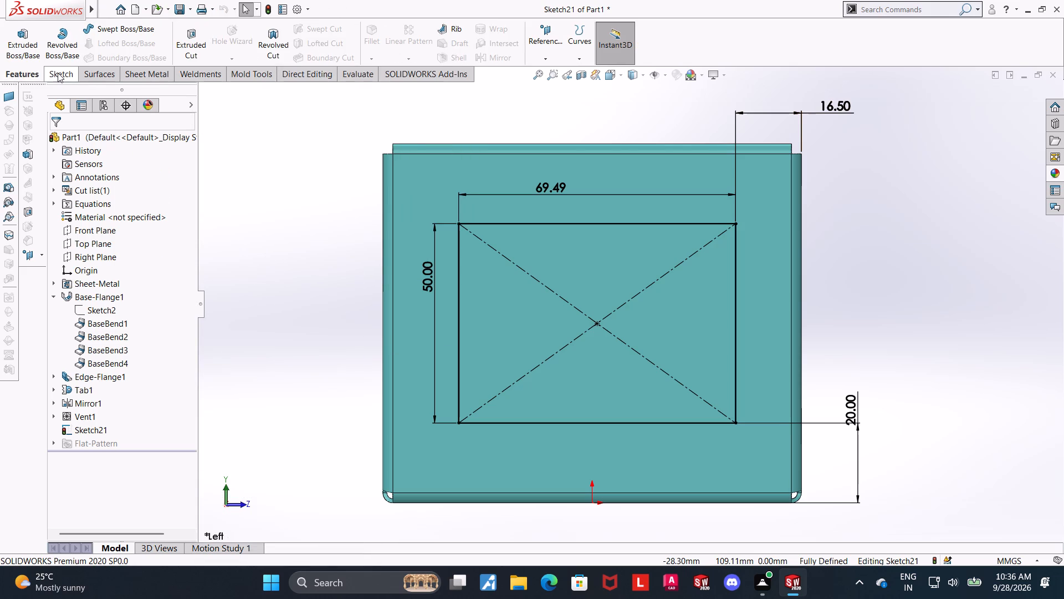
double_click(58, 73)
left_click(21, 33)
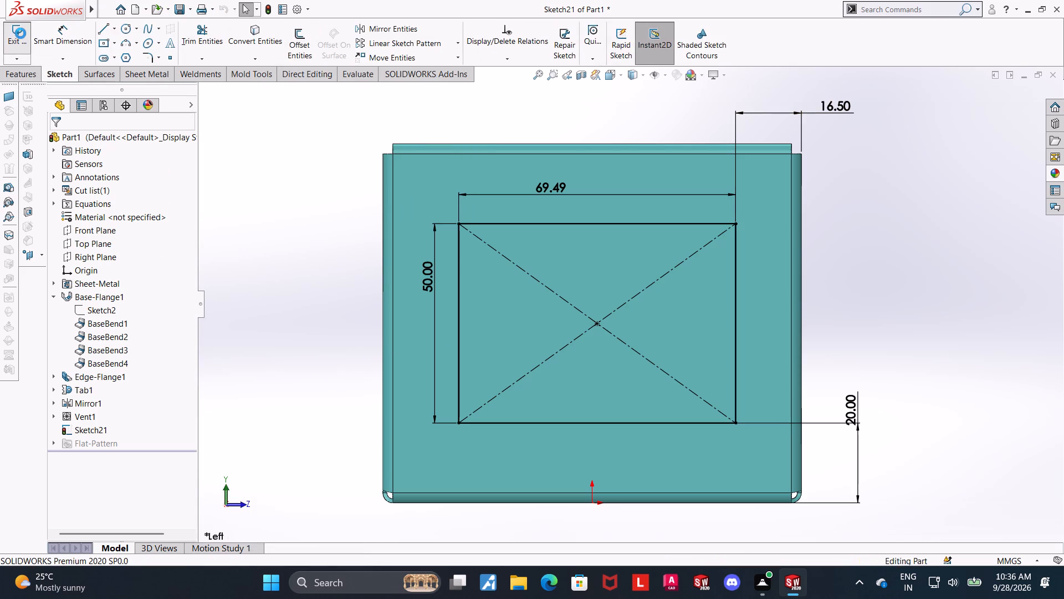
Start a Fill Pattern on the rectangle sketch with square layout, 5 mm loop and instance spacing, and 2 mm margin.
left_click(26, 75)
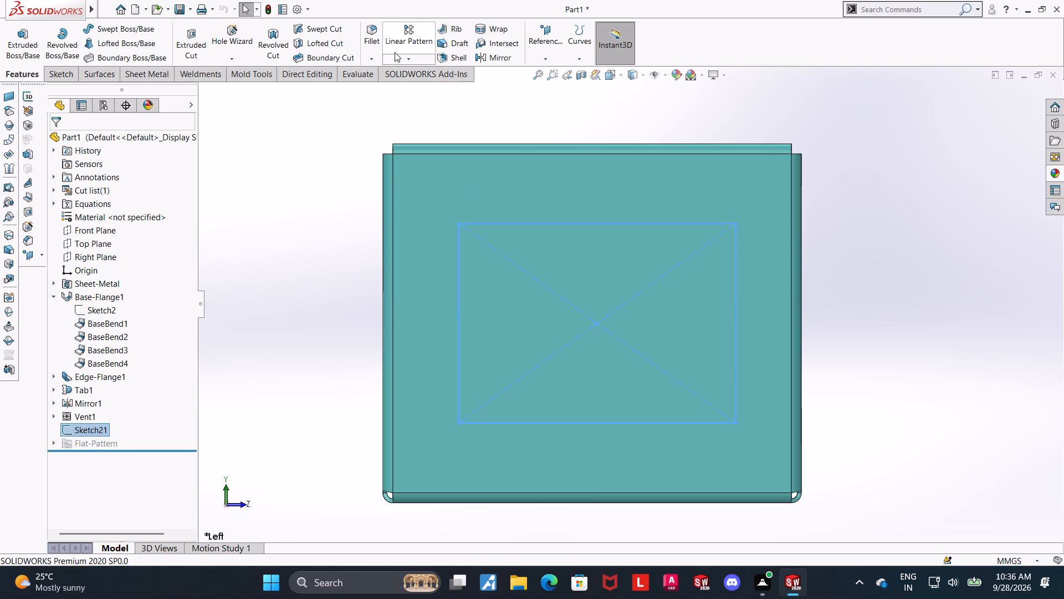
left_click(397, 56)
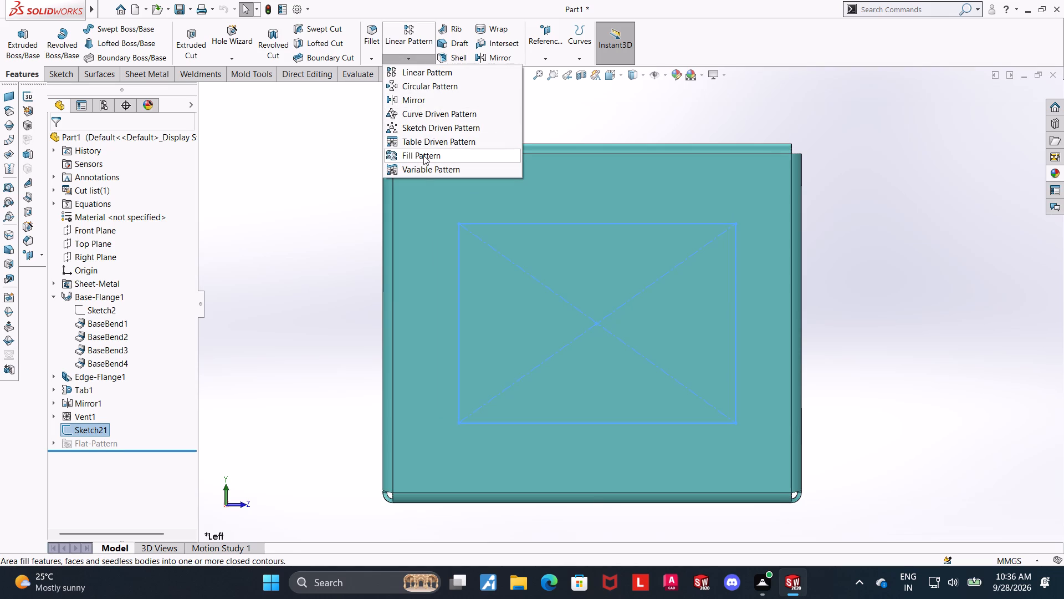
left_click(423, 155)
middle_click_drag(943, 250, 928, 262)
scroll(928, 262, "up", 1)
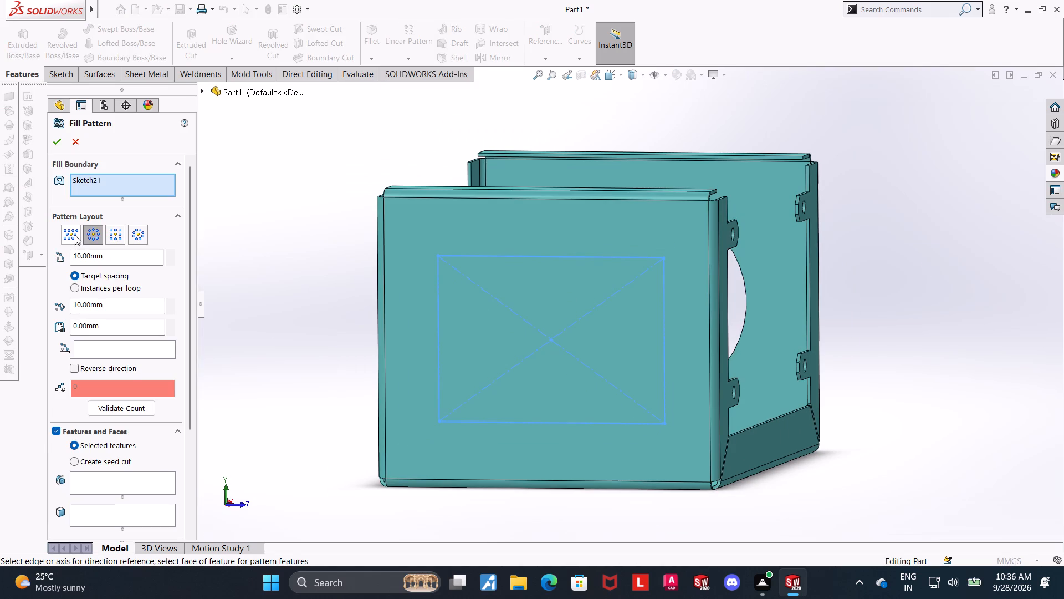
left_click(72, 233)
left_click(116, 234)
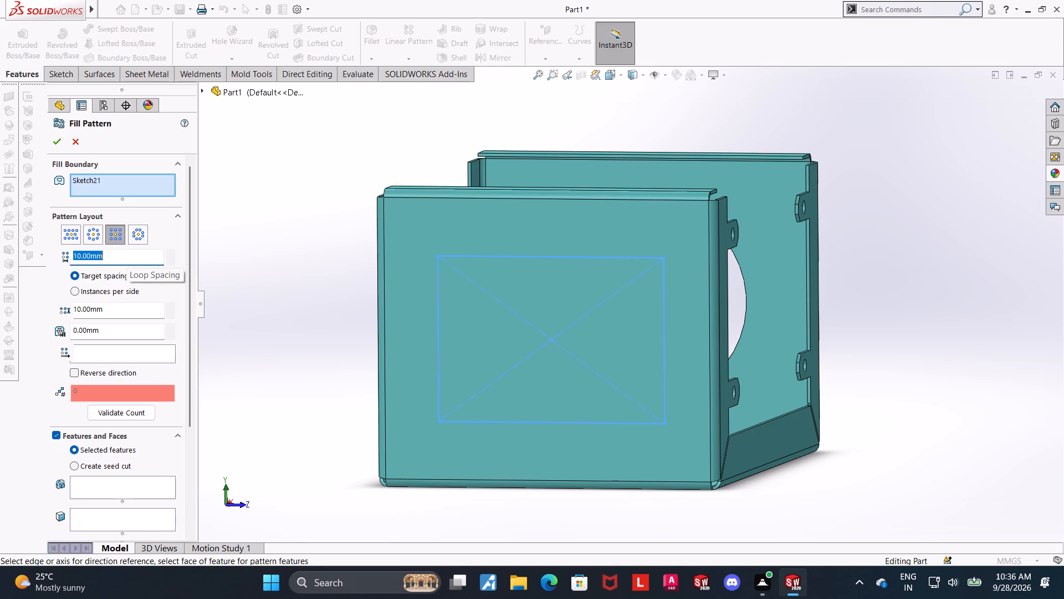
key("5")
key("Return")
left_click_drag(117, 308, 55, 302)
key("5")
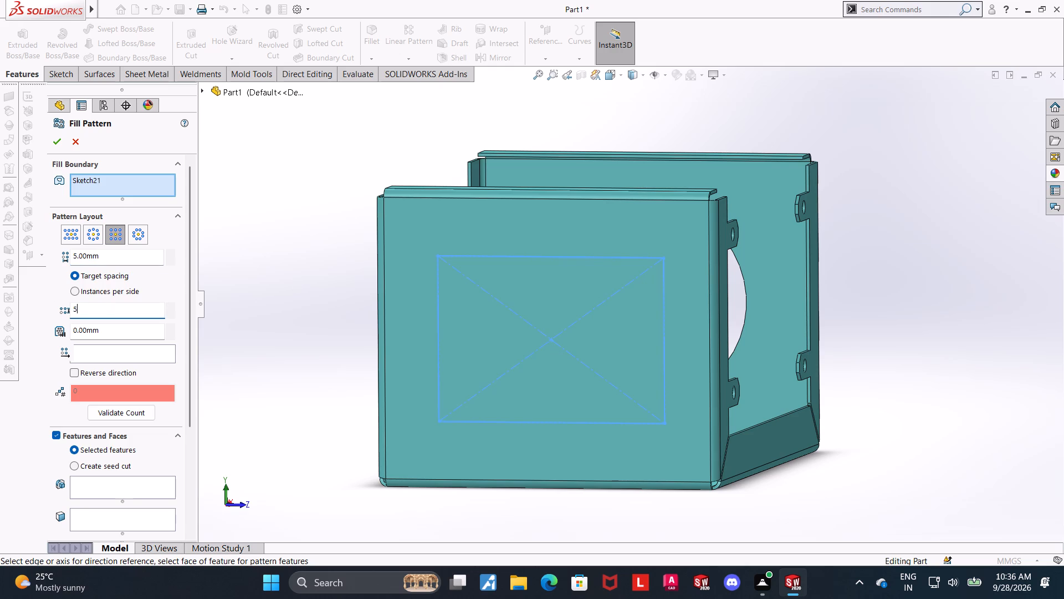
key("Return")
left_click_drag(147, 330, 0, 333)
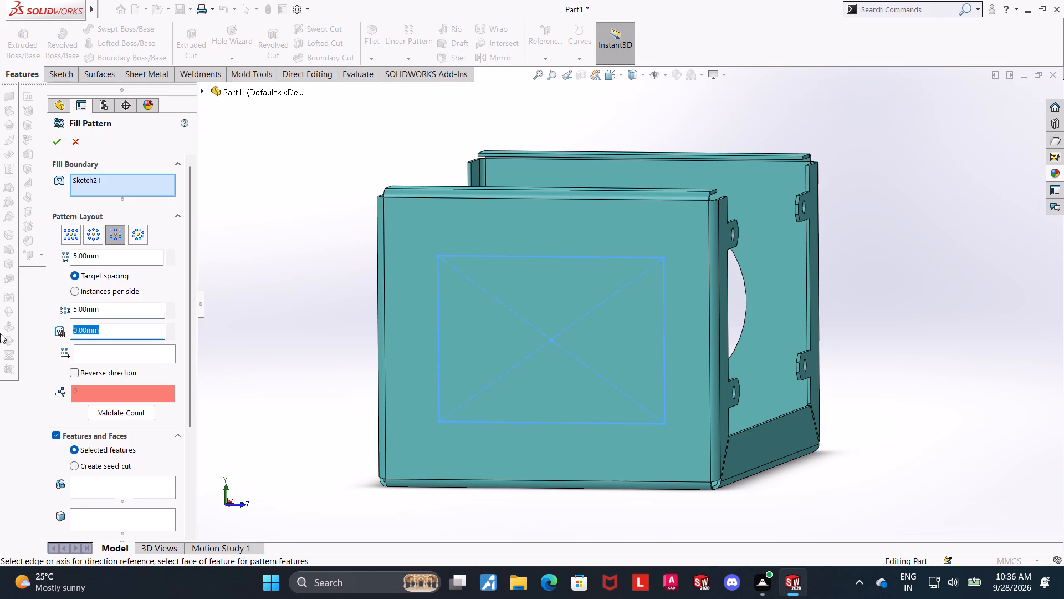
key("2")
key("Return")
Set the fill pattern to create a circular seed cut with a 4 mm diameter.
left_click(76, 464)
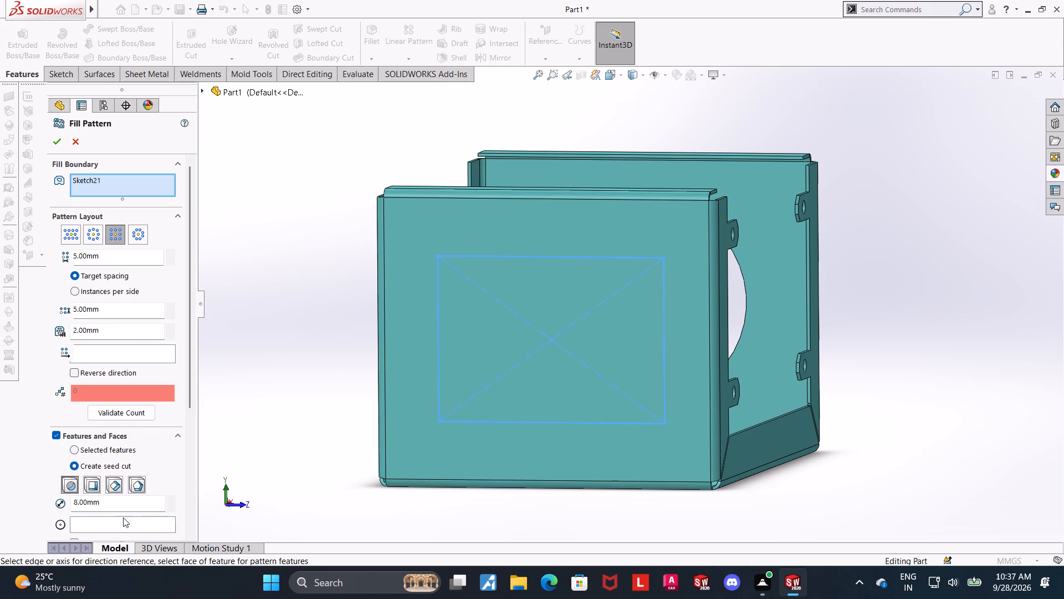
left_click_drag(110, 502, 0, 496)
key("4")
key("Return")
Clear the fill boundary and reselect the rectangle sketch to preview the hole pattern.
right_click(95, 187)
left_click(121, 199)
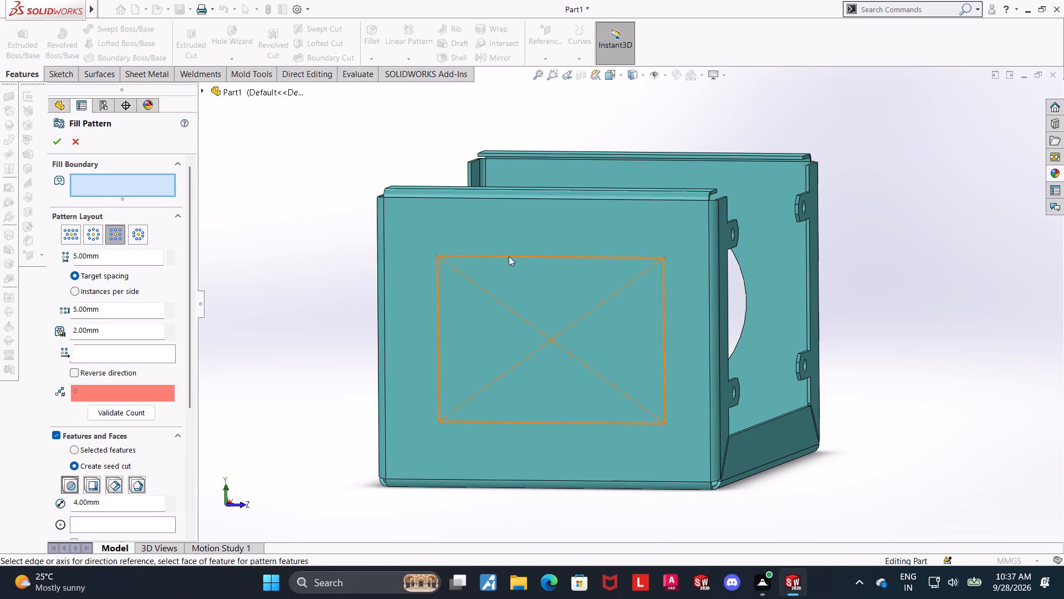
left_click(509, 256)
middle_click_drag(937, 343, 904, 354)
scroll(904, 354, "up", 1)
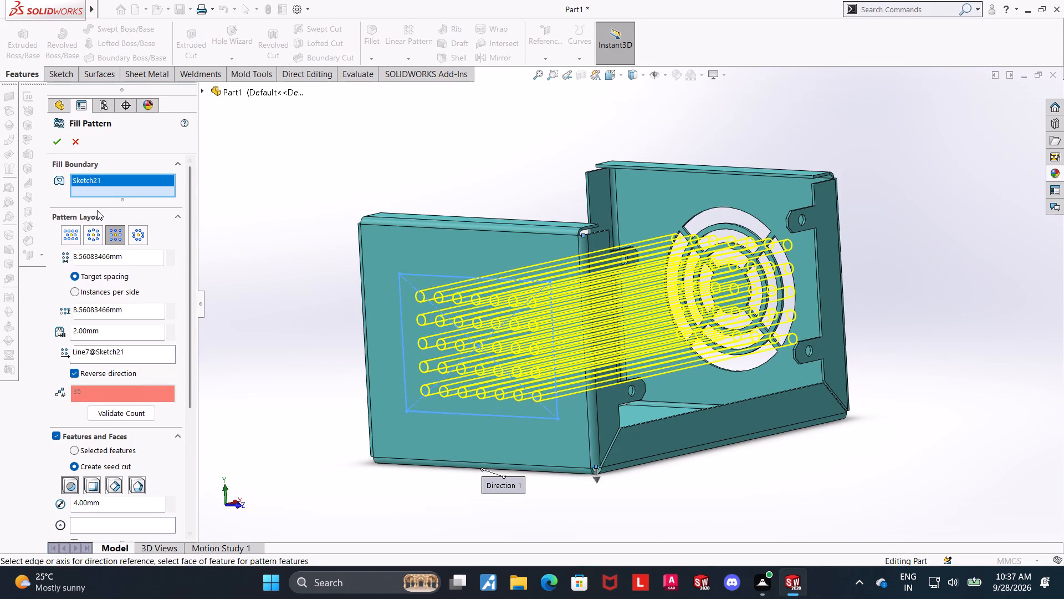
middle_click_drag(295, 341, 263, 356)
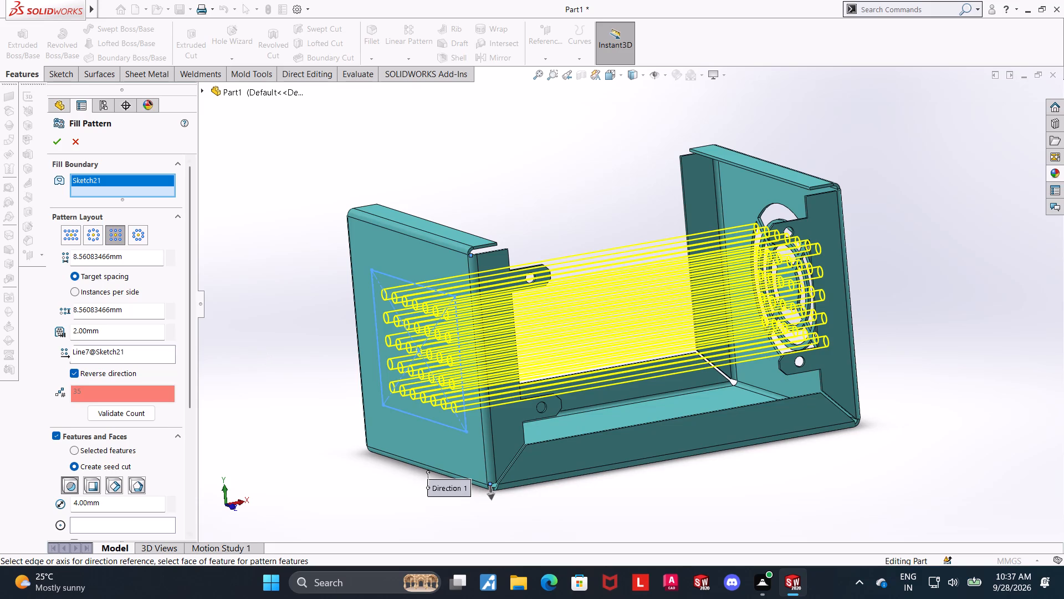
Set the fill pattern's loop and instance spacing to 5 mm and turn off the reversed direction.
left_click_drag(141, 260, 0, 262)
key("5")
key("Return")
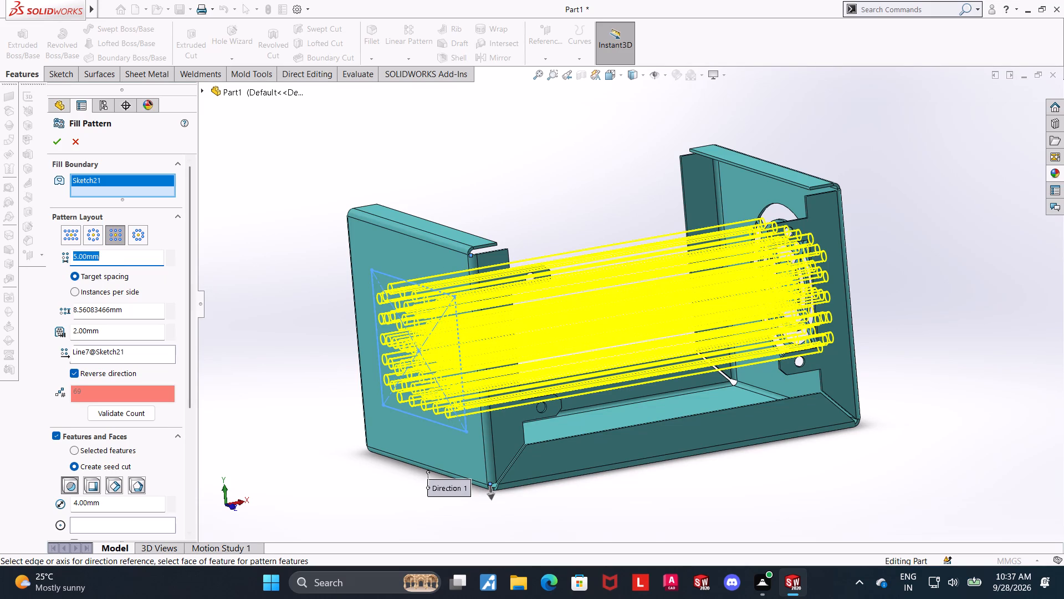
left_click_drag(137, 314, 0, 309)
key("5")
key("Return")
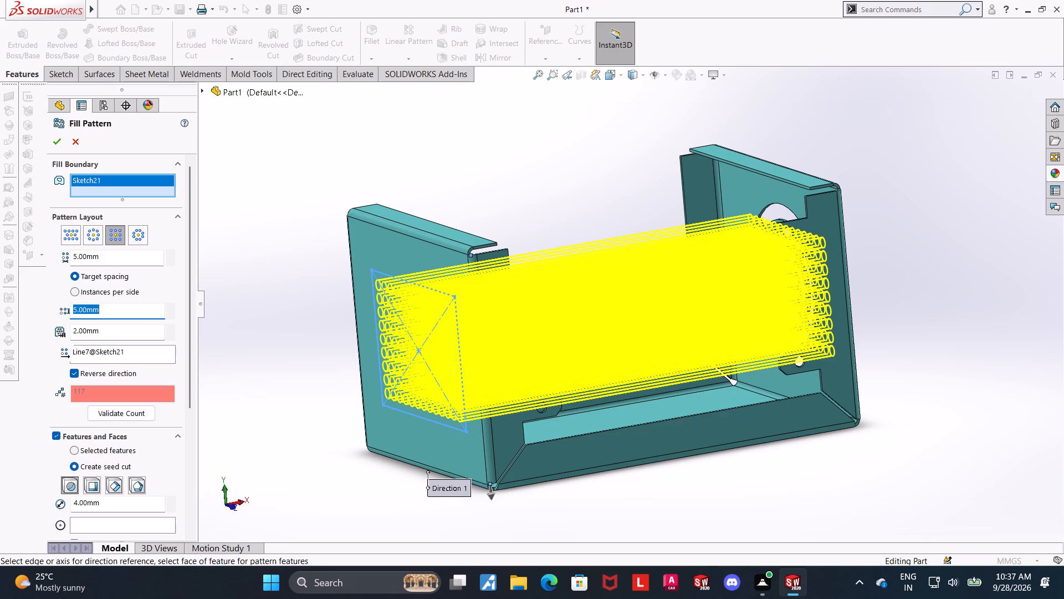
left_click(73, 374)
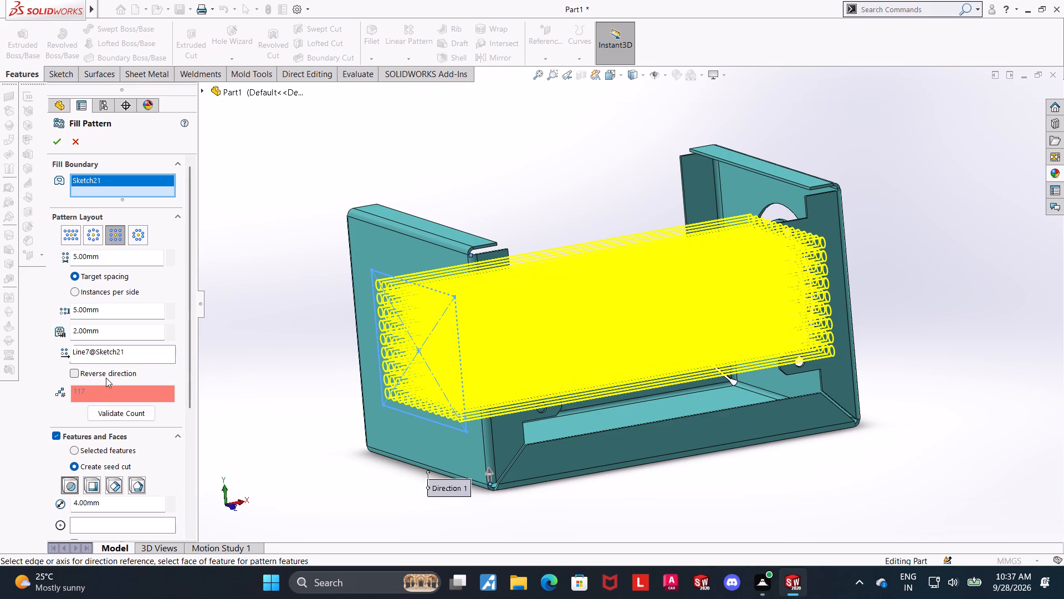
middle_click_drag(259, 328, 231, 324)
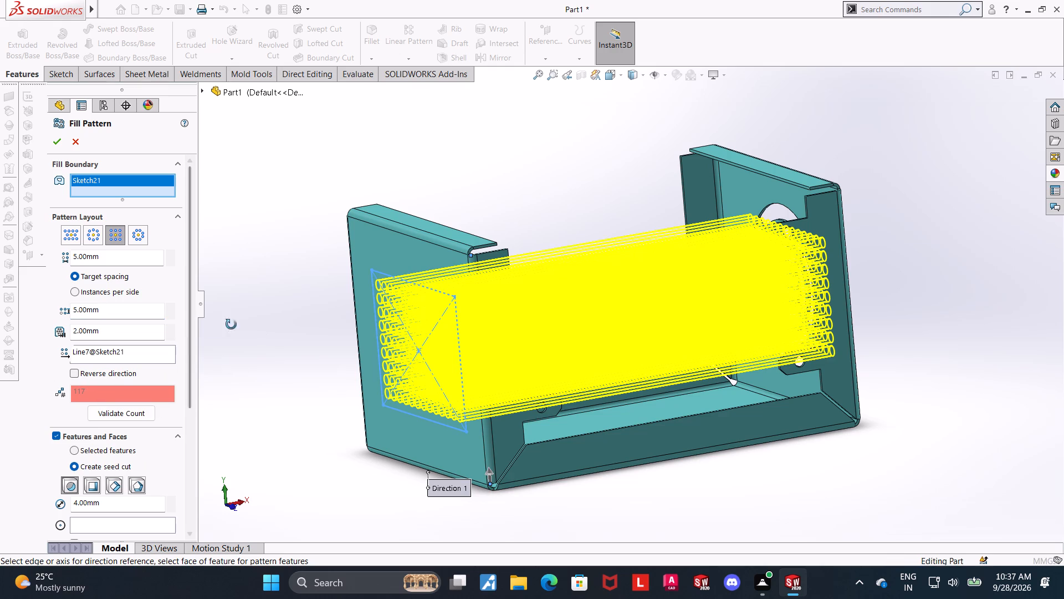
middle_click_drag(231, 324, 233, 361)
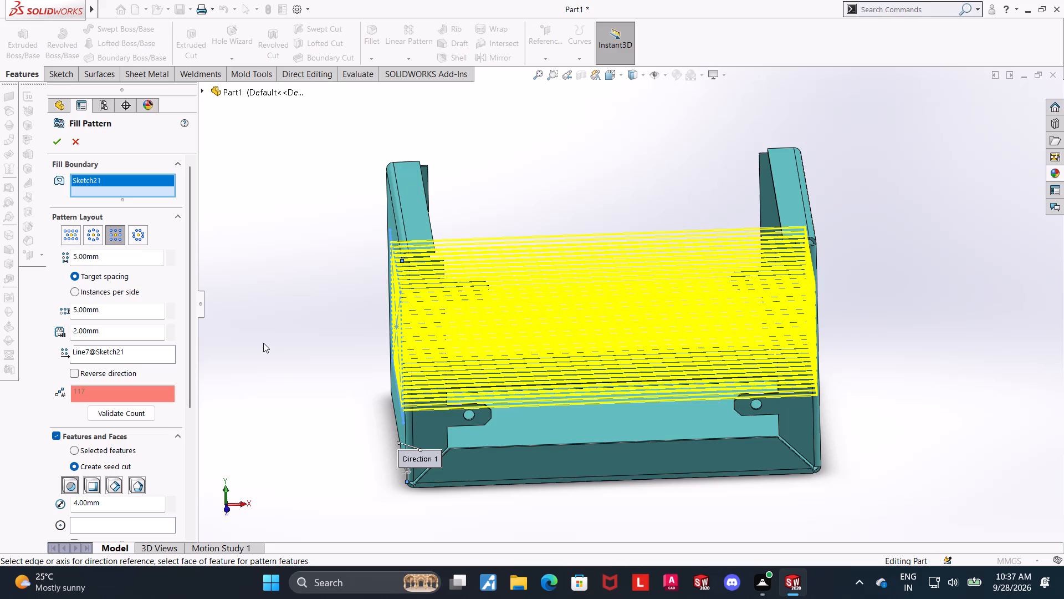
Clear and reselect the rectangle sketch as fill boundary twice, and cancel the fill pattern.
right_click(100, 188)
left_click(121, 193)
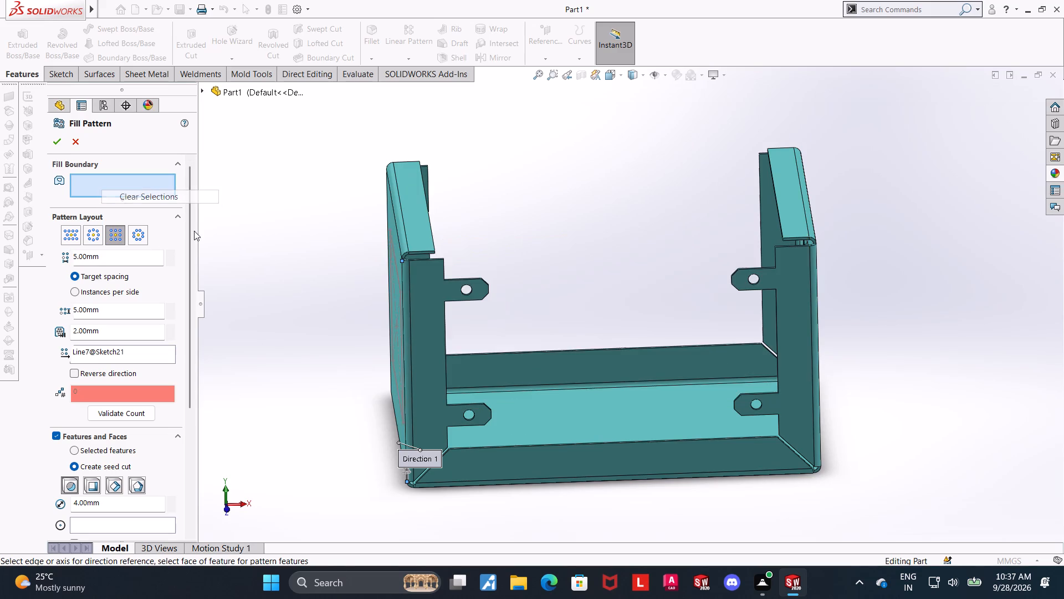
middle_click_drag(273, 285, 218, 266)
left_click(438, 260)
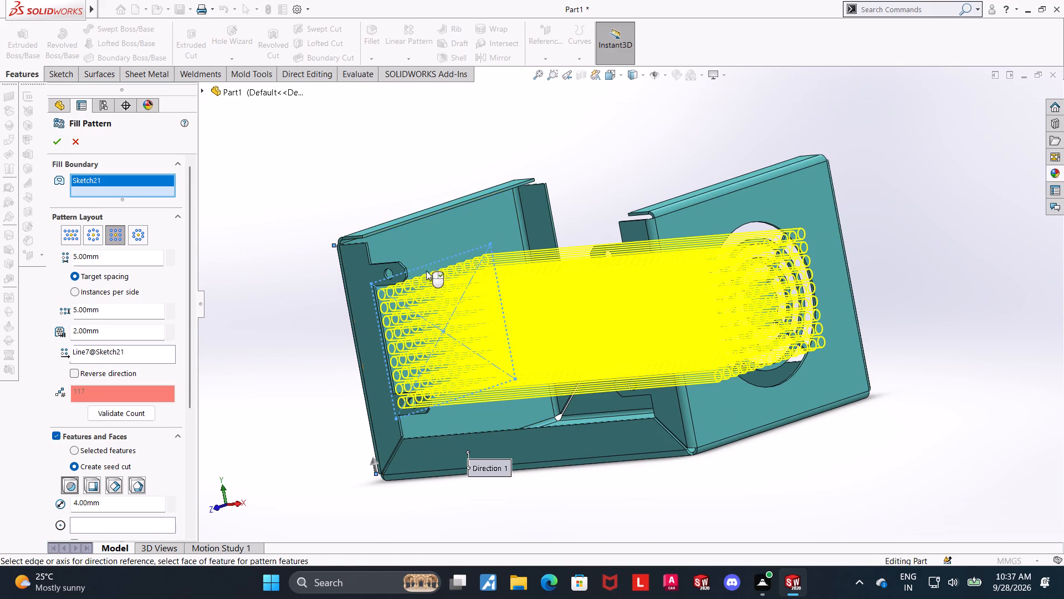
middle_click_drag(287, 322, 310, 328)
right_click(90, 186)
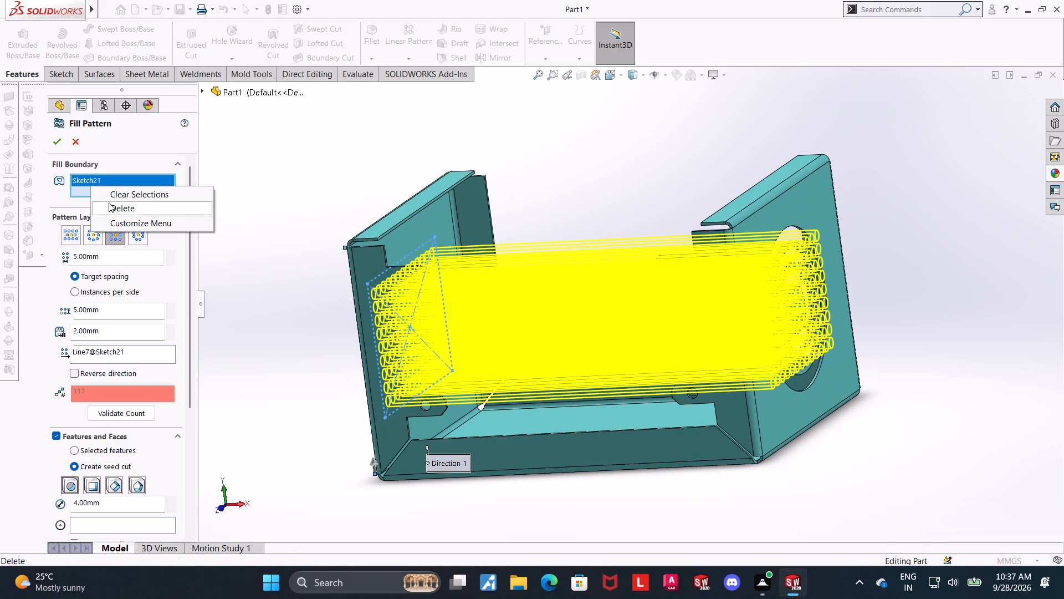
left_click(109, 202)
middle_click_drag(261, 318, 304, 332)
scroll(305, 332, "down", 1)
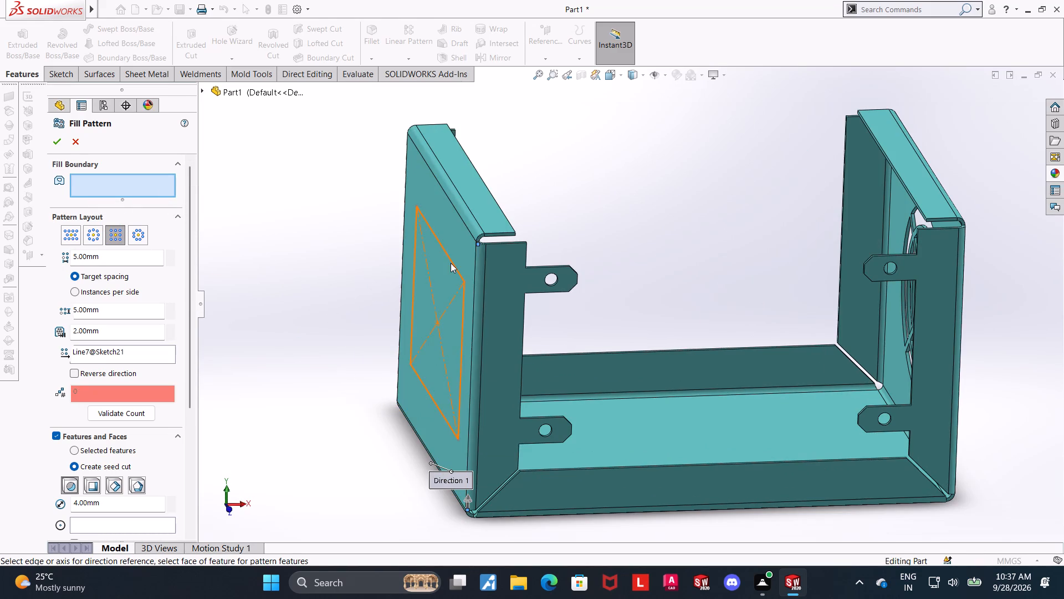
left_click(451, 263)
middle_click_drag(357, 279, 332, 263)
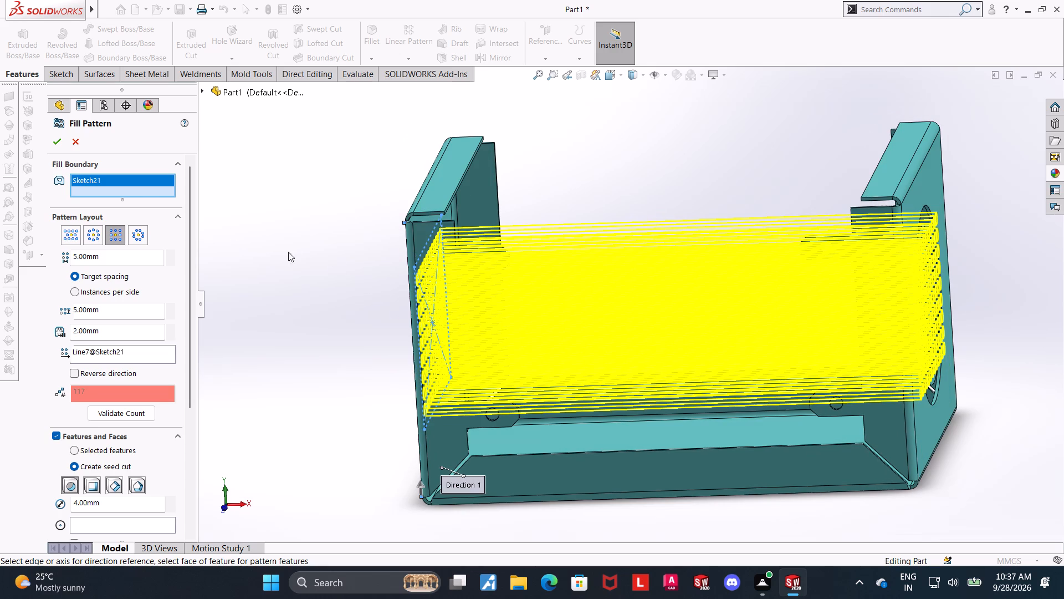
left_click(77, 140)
Delete the rectangle sketch from the part.
middle_click_drag(255, 260, 176, 277)
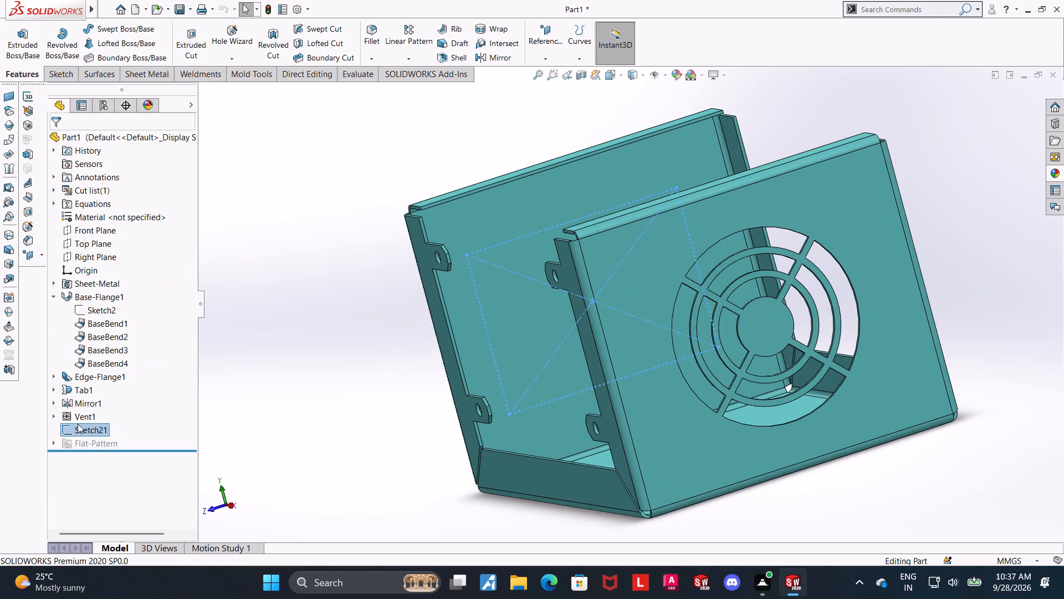
right_click(80, 429)
left_click(115, 435)
left_click(615, 216)
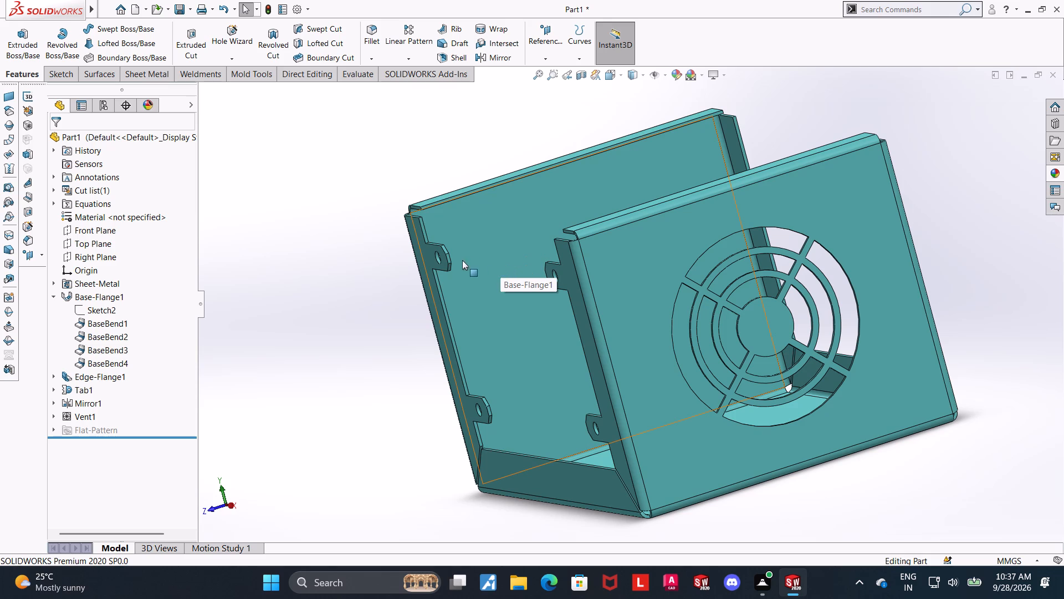
Sketch a center rectangle about 71 by 43 mm on the inner face of the wall opposite the vent.
middle_click_drag(280, 377, 302, 375)
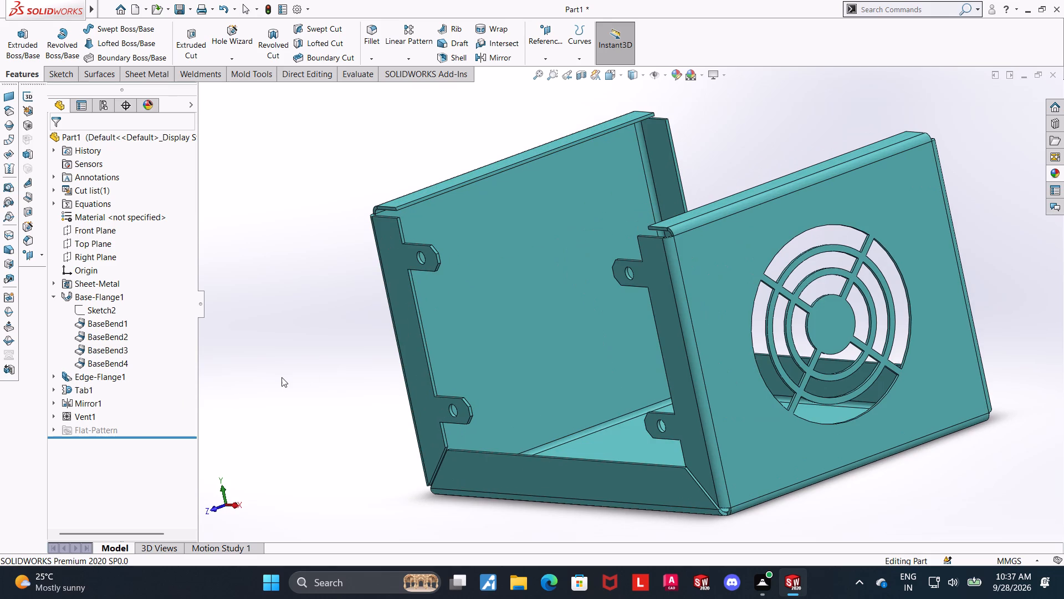
left_click(492, 273)
left_click(543, 242)
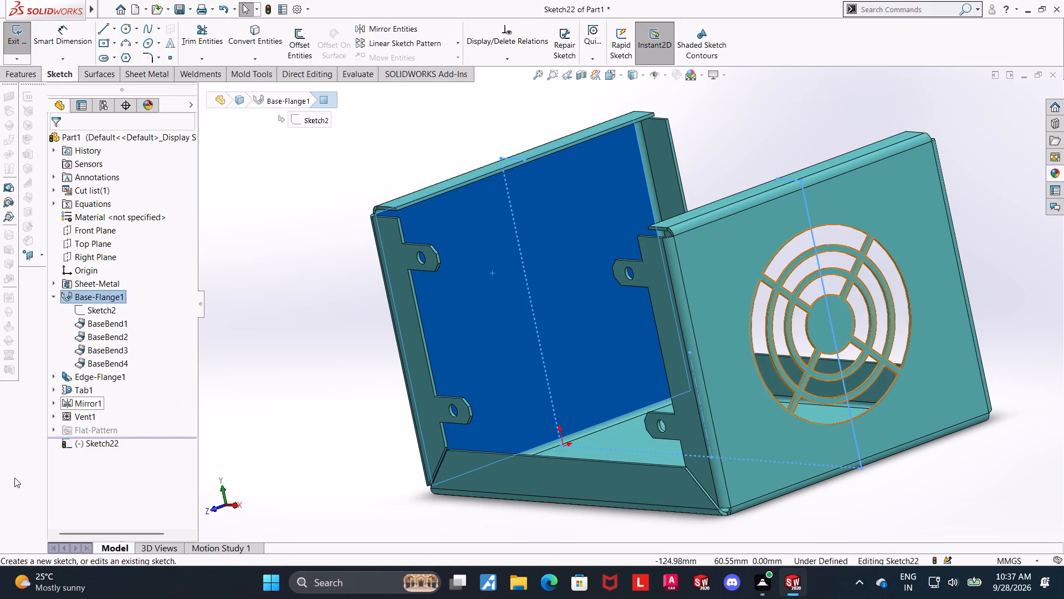
left_click(84, 448)
left_click(112, 432)
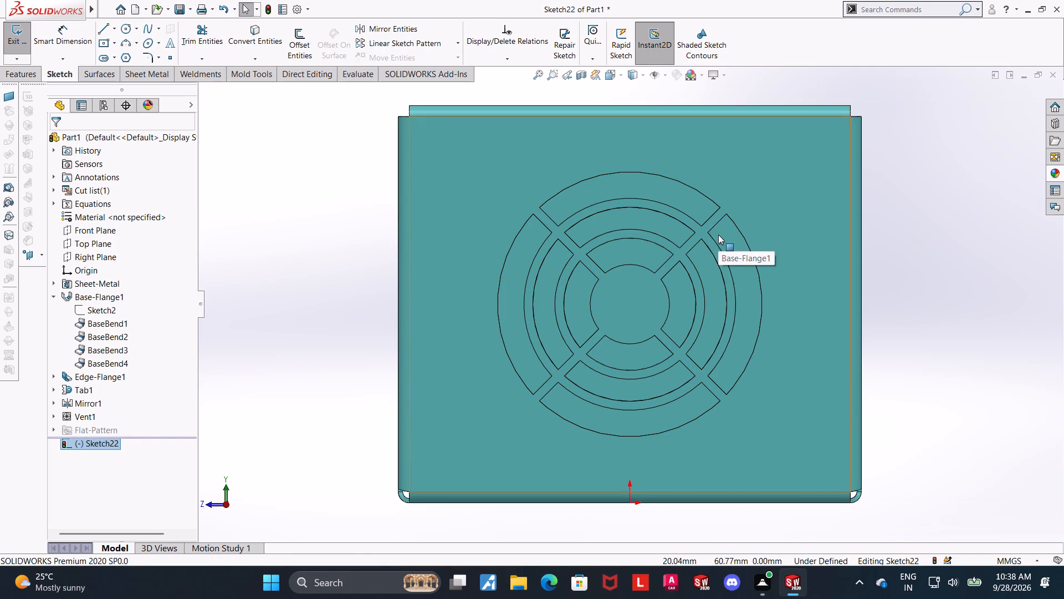
middle_click_drag(376, 290, 604, 290)
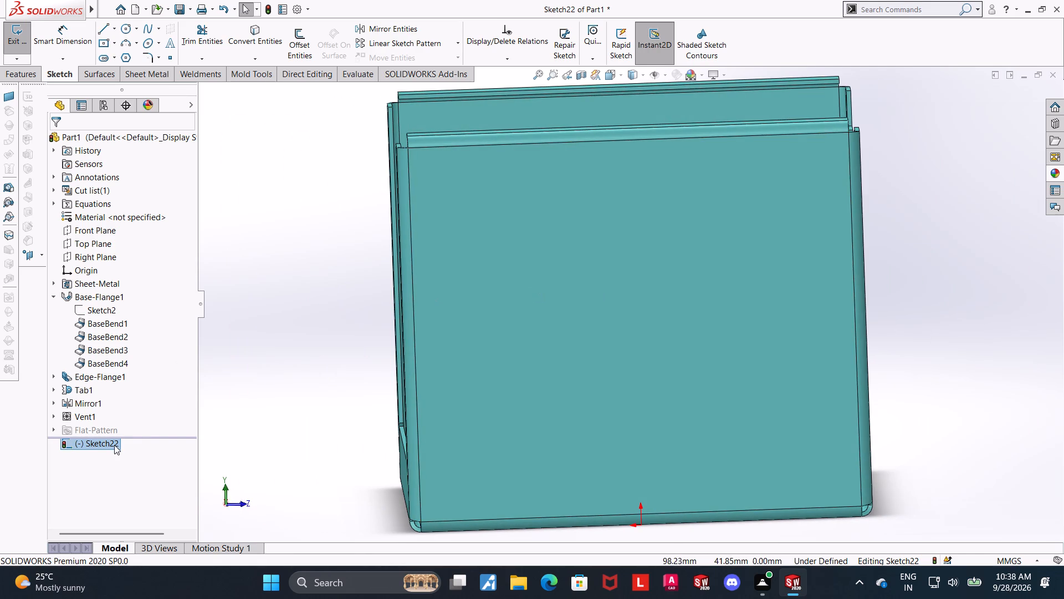
left_click(606, 79)
left_click(498, 363)
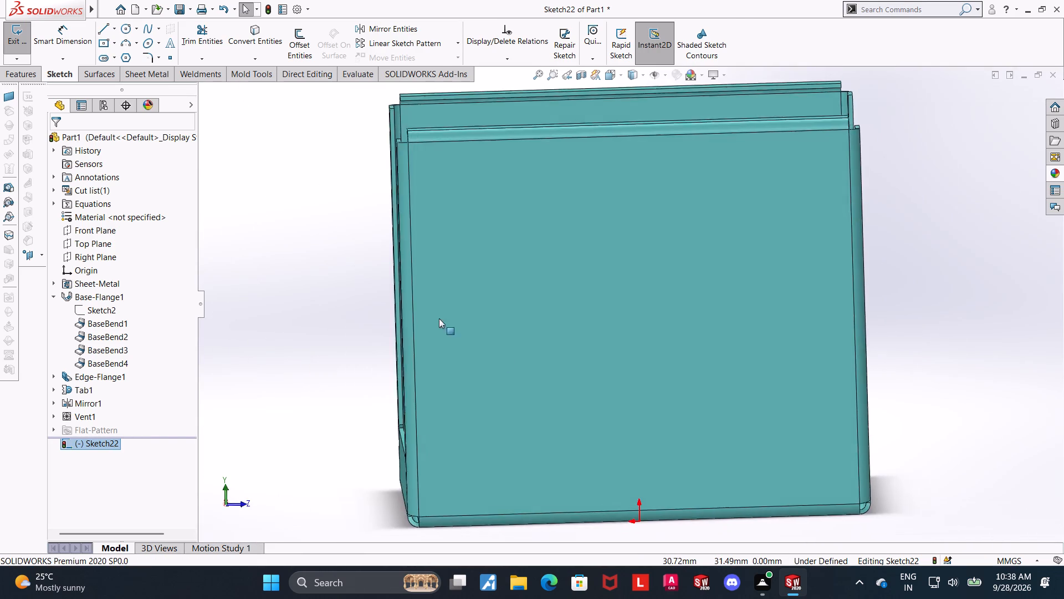
left_click(101, 42)
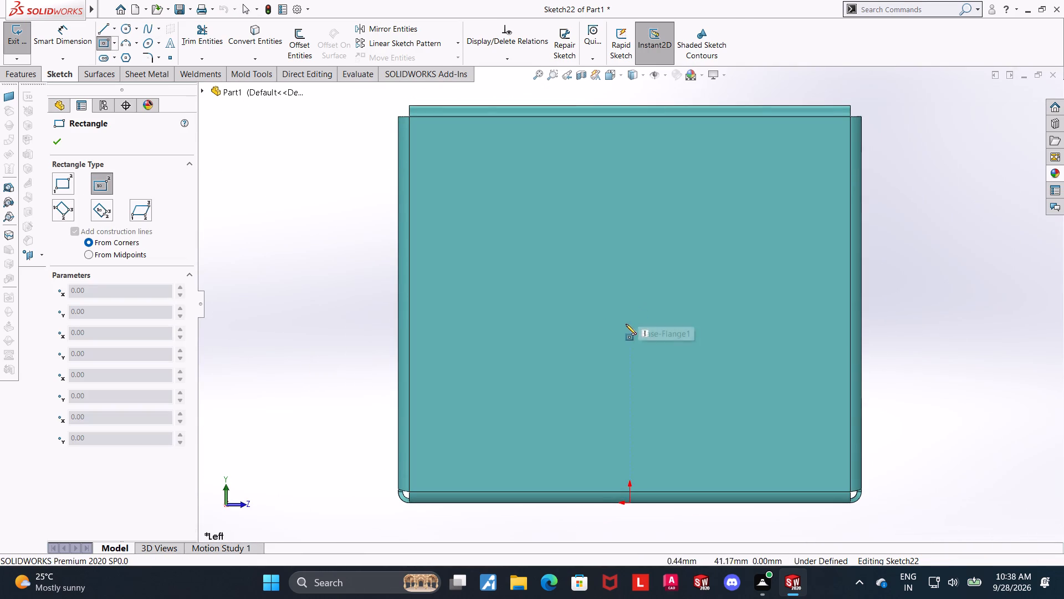
left_click(625, 301)
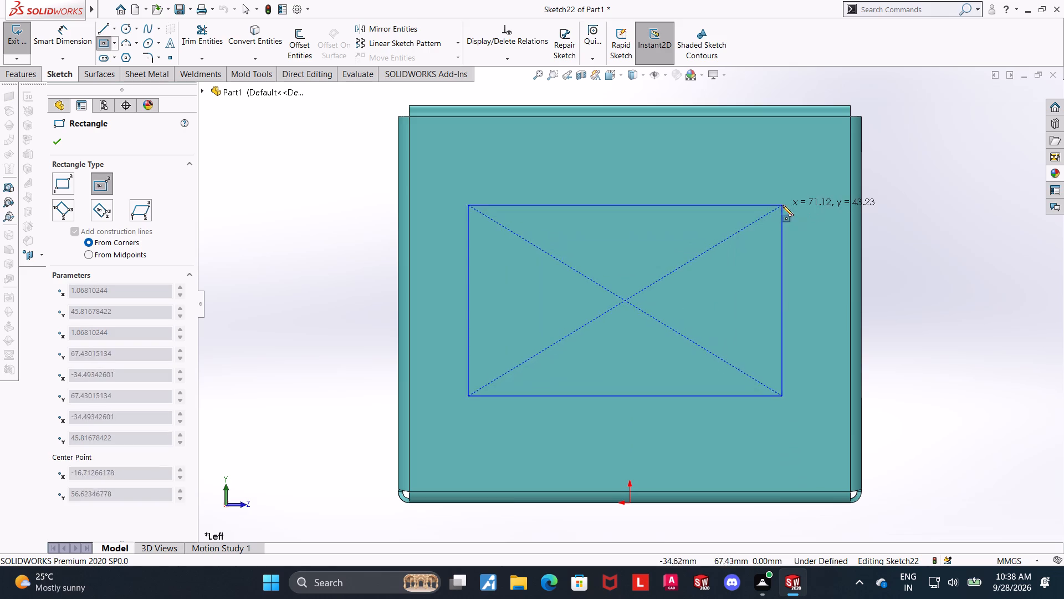
left_click(782, 205)
key("Escape")
Dimension the rectangle to 50 mm high and 60 mm wide.
left_click(70, 32)
left_click(467, 265)
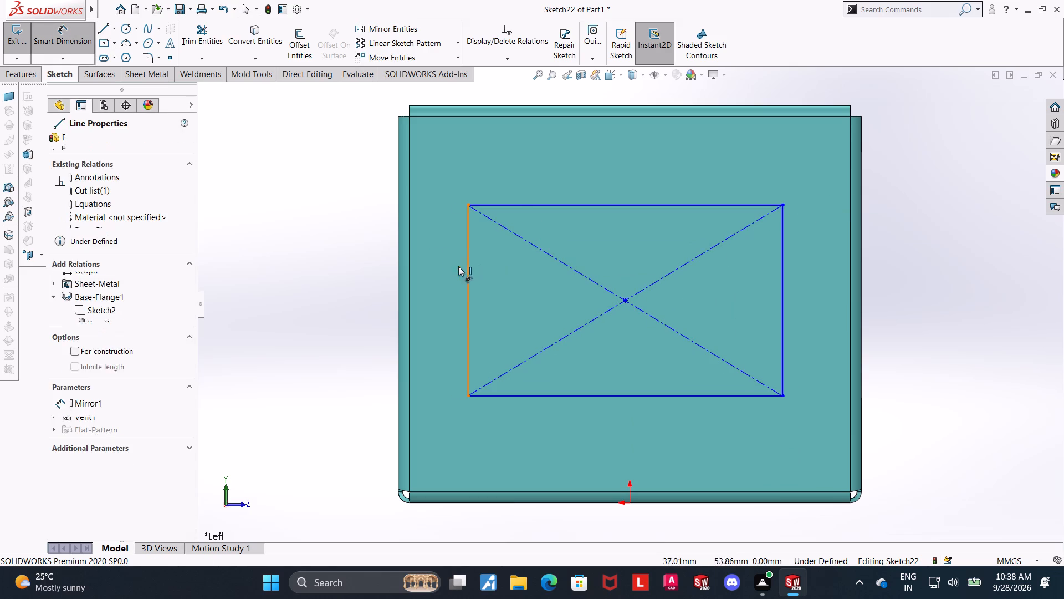
left_click(454, 267)
type("50")
key("Return")
key("Escape")
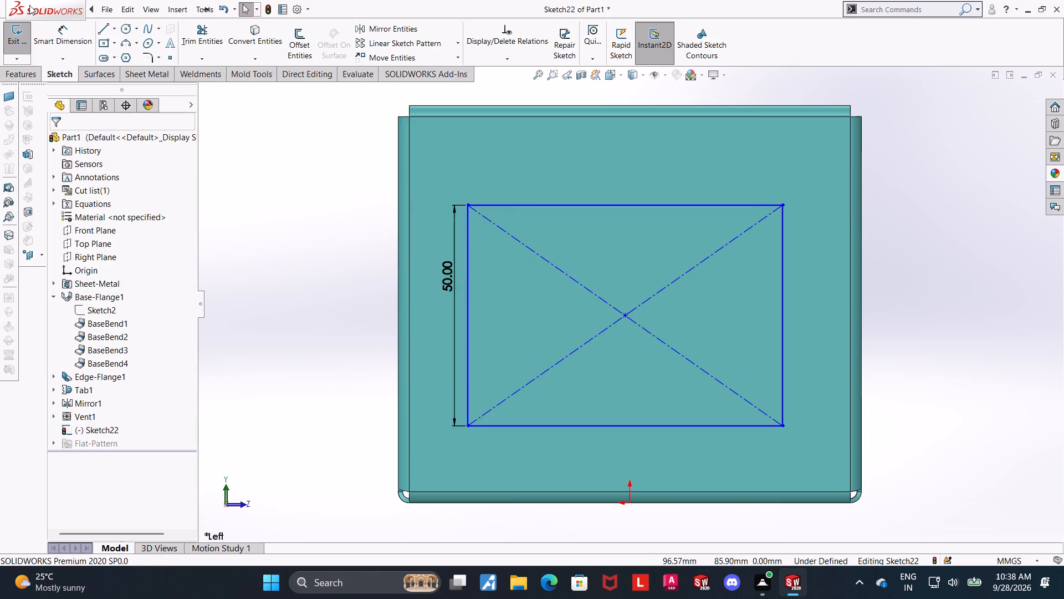
left_click(81, 39)
left_click(622, 207)
left_click(622, 170)
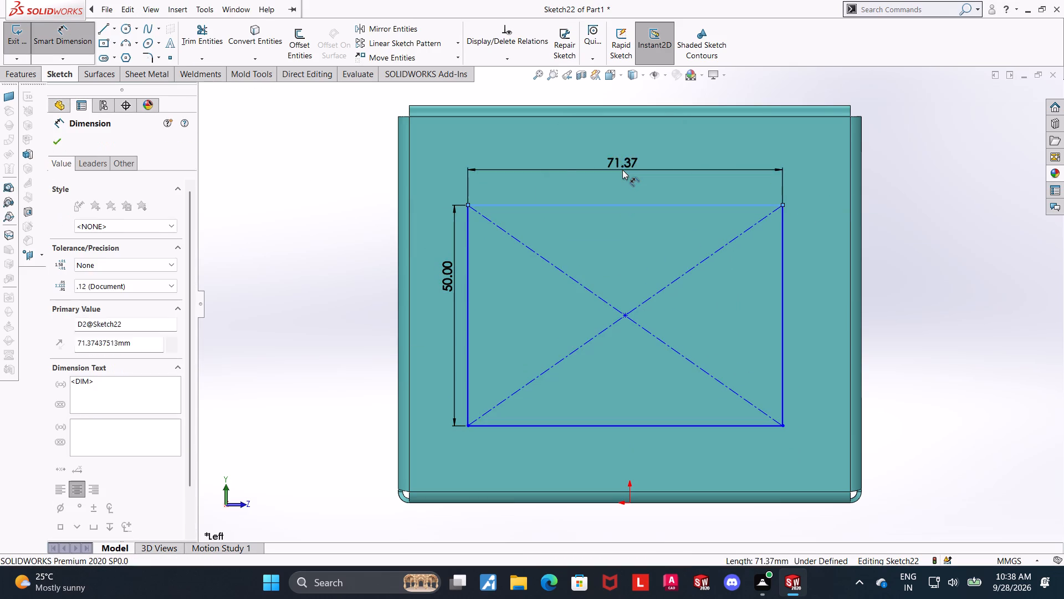
type("60")
key("Return")
key("Escape")
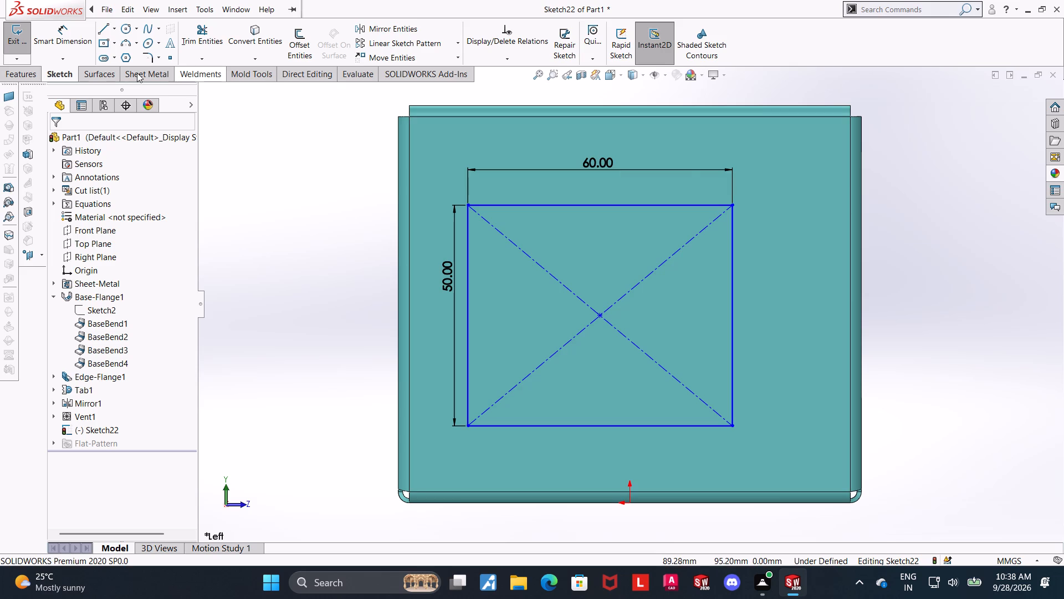
Position the rectangle's nearest vertical side 16.5 mm from the wall's outer vertical edge on the +Z side.
left_click(77, 44)
left_click(729, 382)
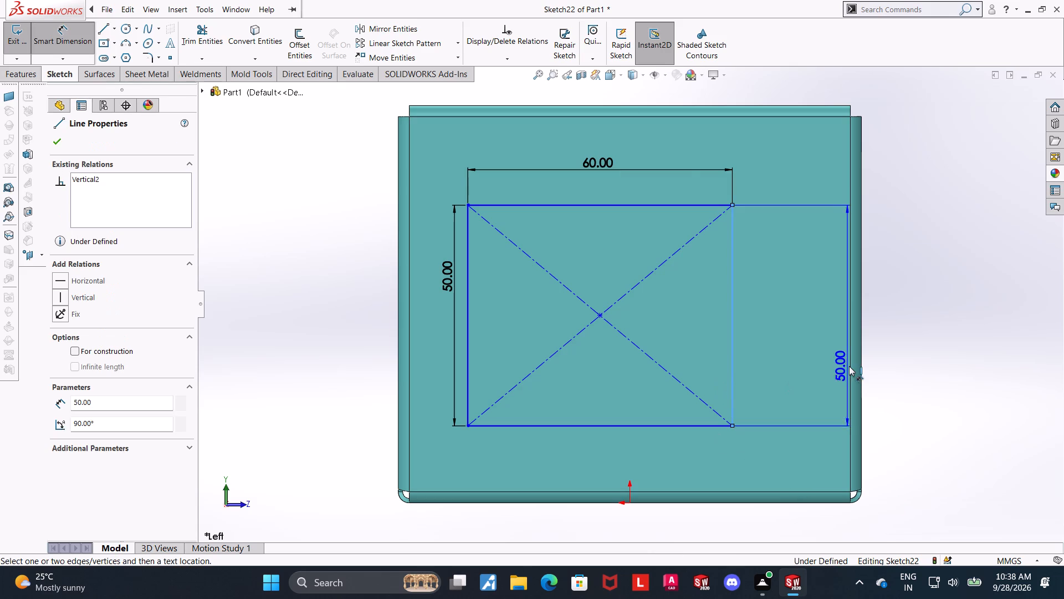
left_click(862, 372)
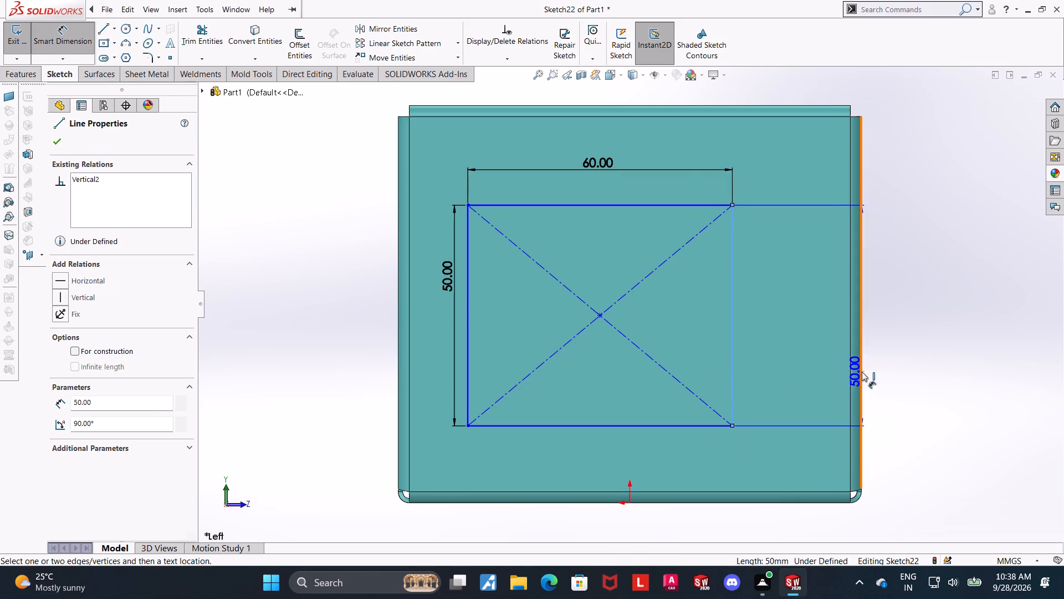
scroll(874, 375, "up", 3)
left_click(768, 154)
type("16.5")
key("Return")
key("Escape")
scroll(658, 323, "up", 1)
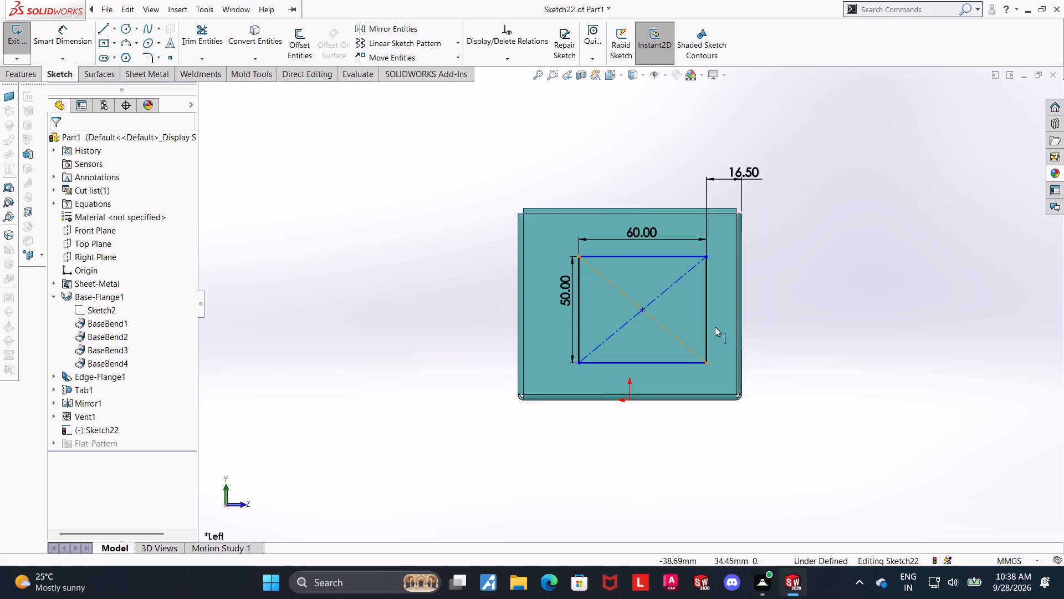
scroll(704, 324, "down", 2)
key("Escape")
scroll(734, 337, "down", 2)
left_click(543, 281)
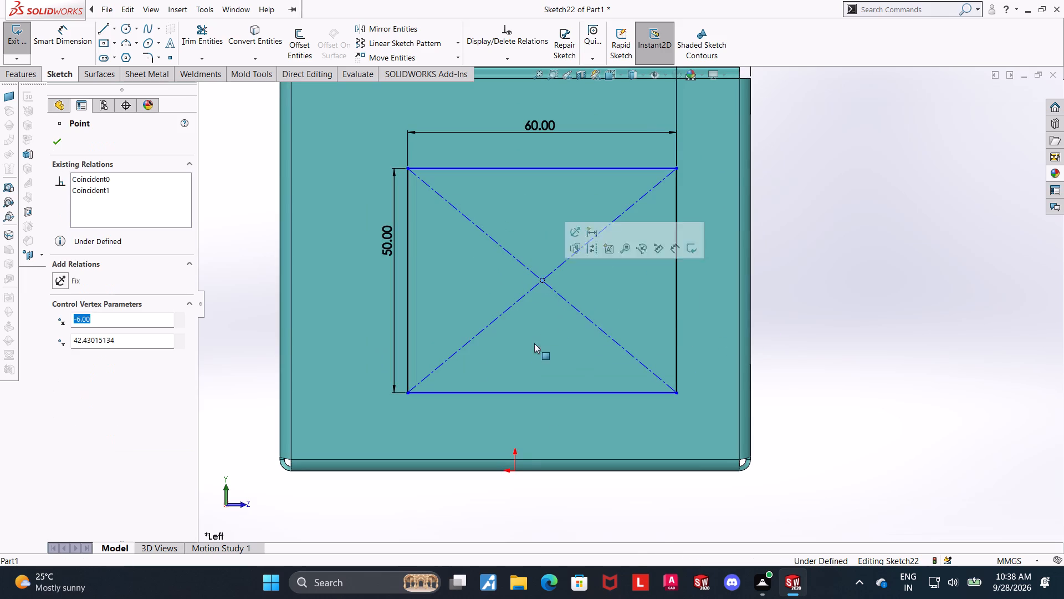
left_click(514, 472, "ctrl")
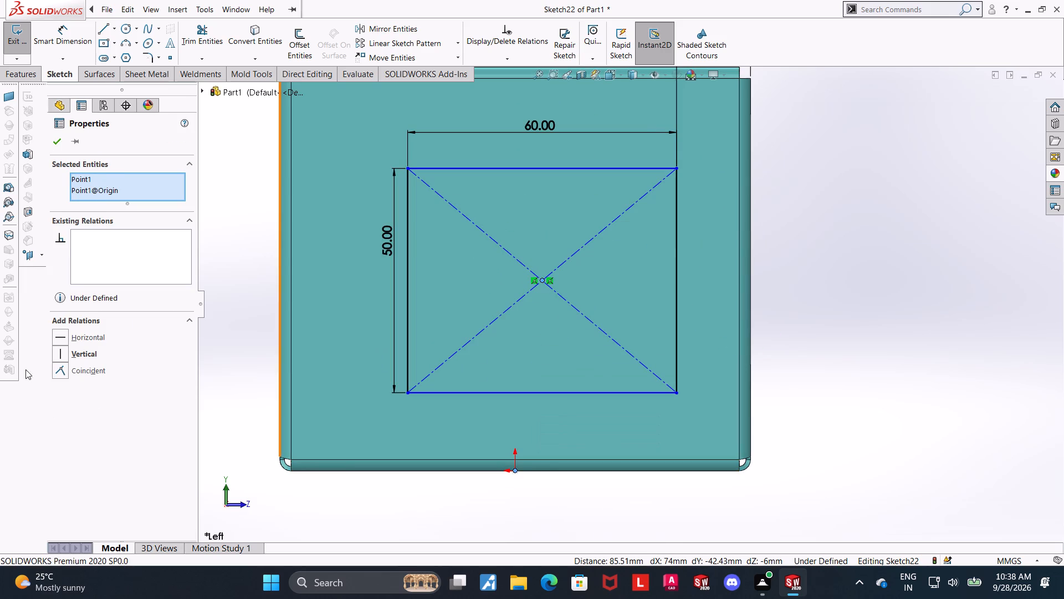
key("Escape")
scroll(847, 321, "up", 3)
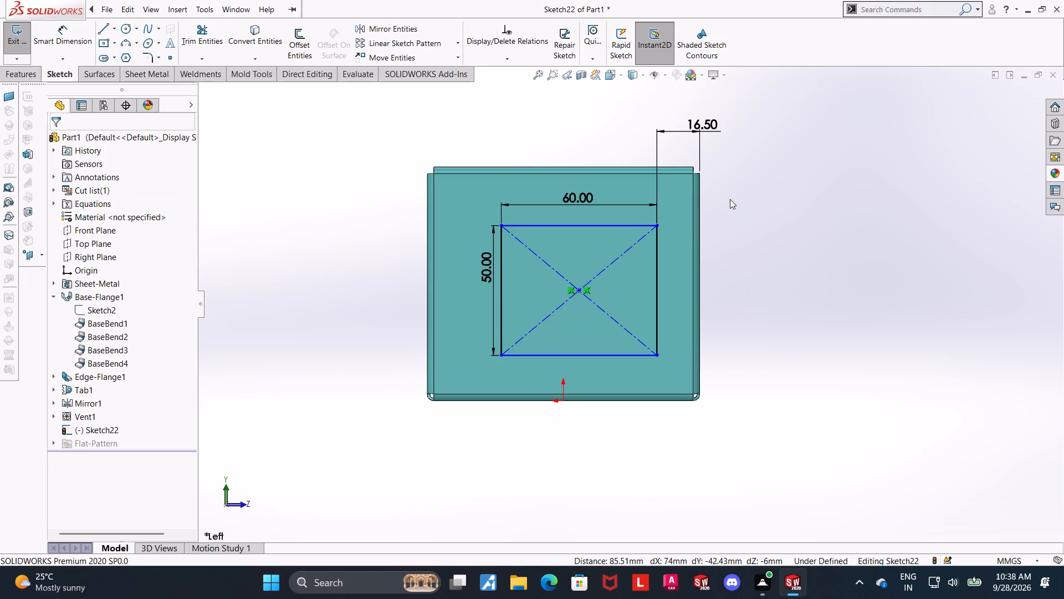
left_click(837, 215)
Dimension the rectangle's lower side 20 mm above the wall's bottom edge.
left_click(55, 32)
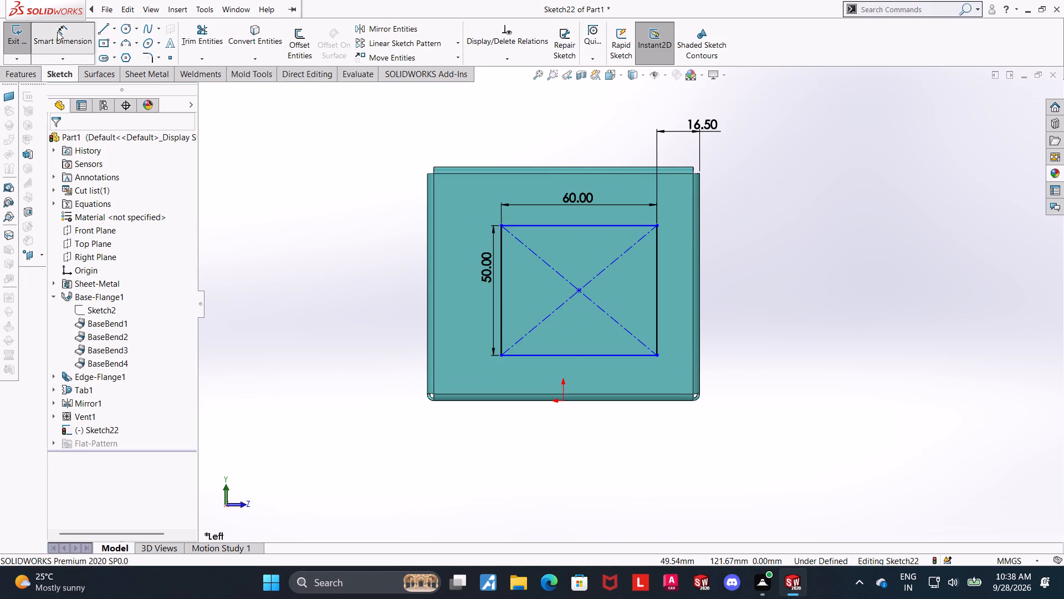
double_click(579, 357)
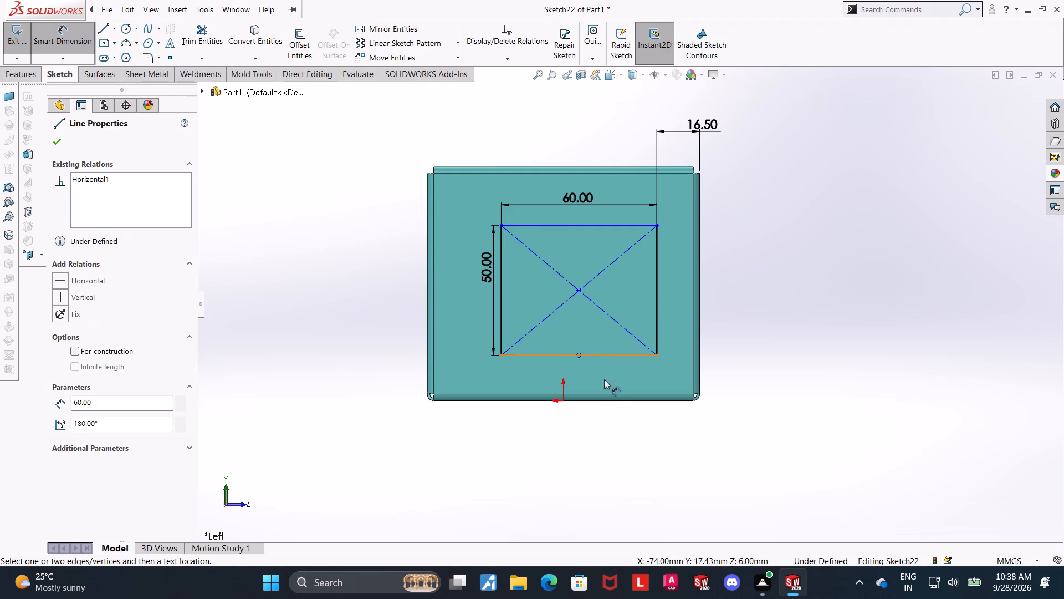
scroll(598, 377, "down", 4)
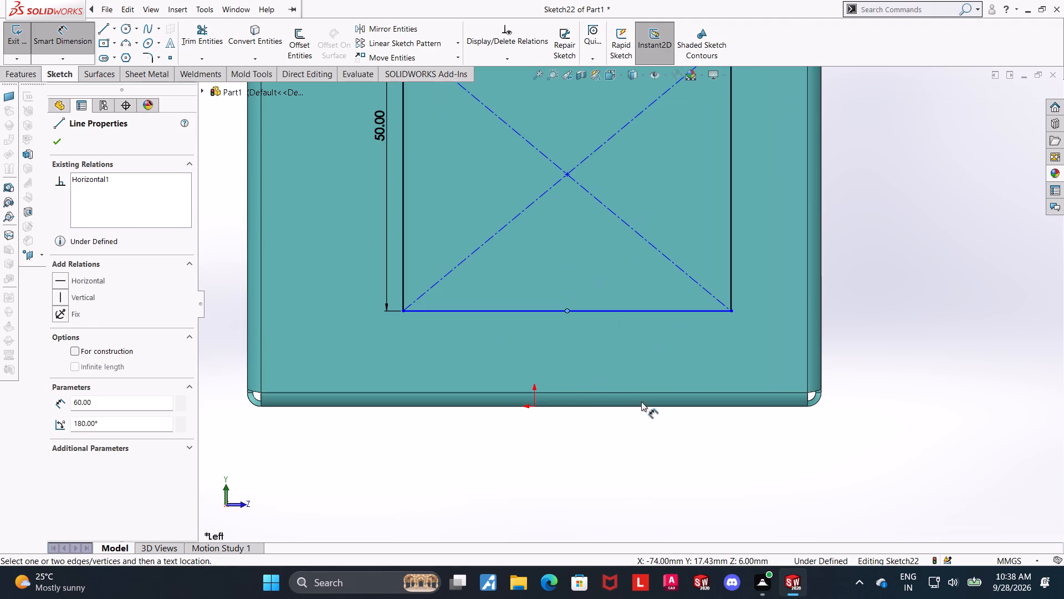
left_click(641, 407)
left_click(863, 378)
type("20")
key("Return")
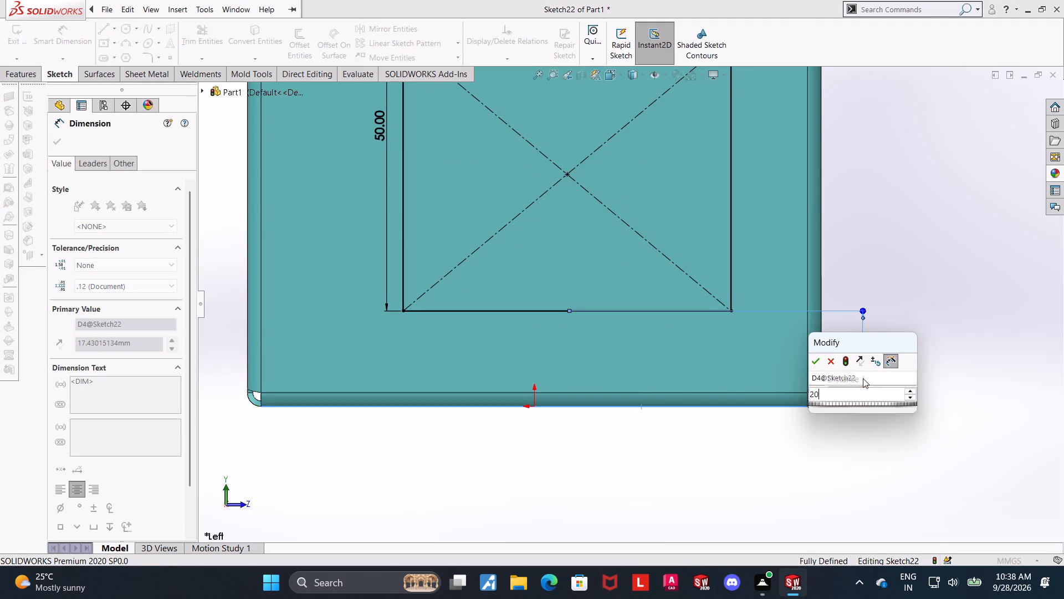
key("Escape")
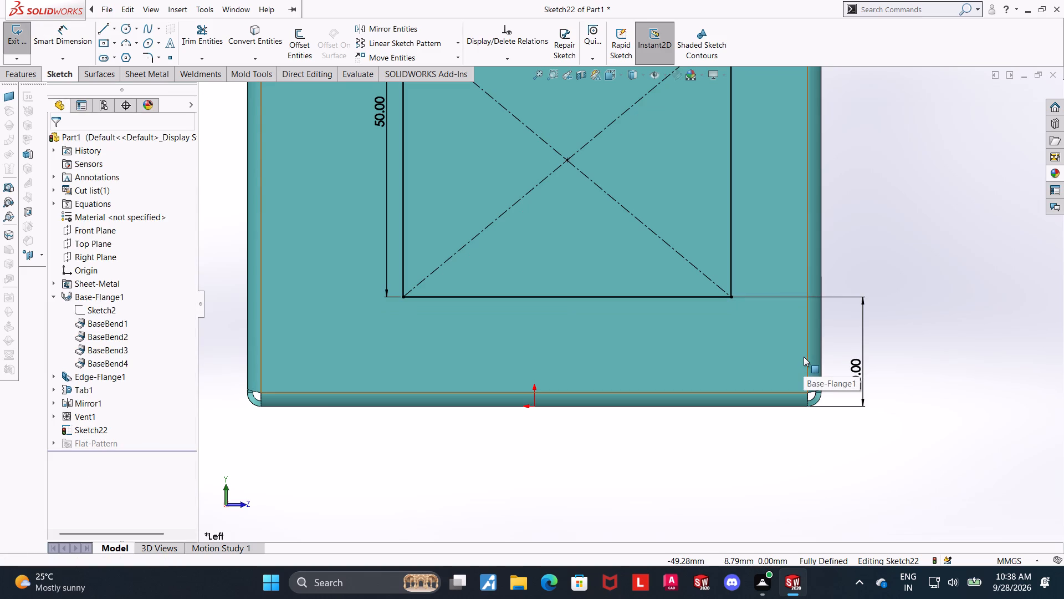
Examine the rectangle's placement on the wall relative to the vent and tabs from several angles.
scroll(804, 357, "up", 4)
scroll(773, 200, "down", 2)
scroll(772, 237, "up", 1)
middle_click_drag(703, 246, 594, 241)
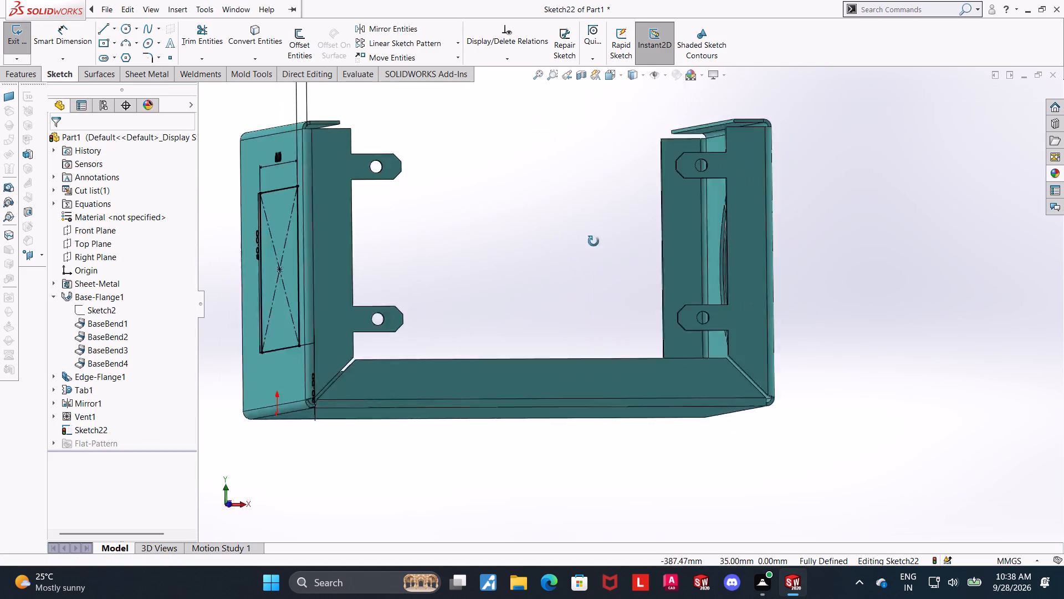
middle_click_drag(594, 241, 629, 264)
middle_click_drag(681, 265, 727, 261)
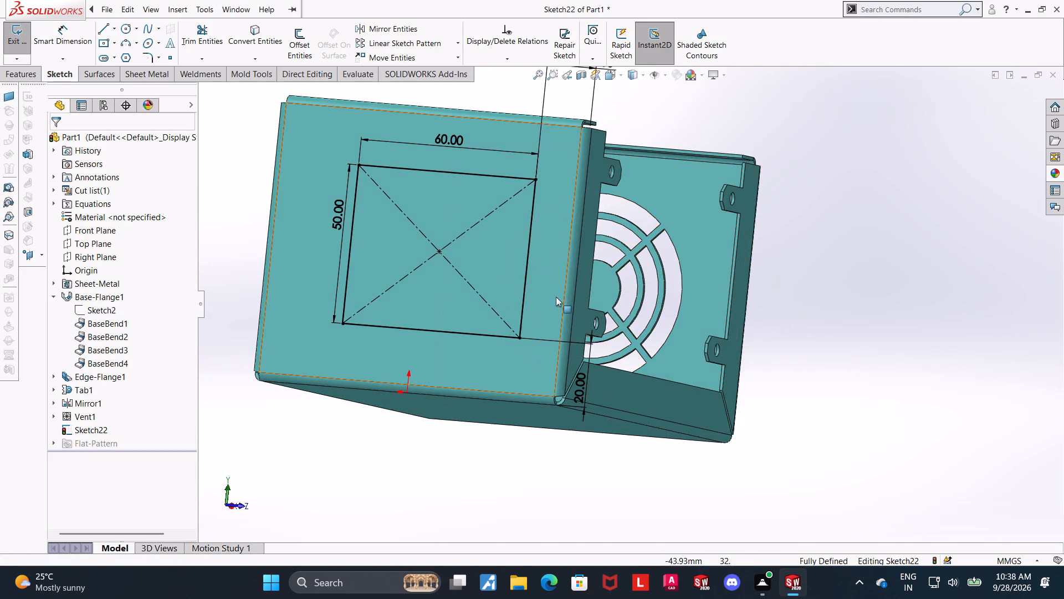
middle_click_drag(580, 288, 630, 282)
scroll(580, 301, "up", 1)
scroll(745, 184, "up", 1)
middle_click_drag(750, 193, 733, 235)
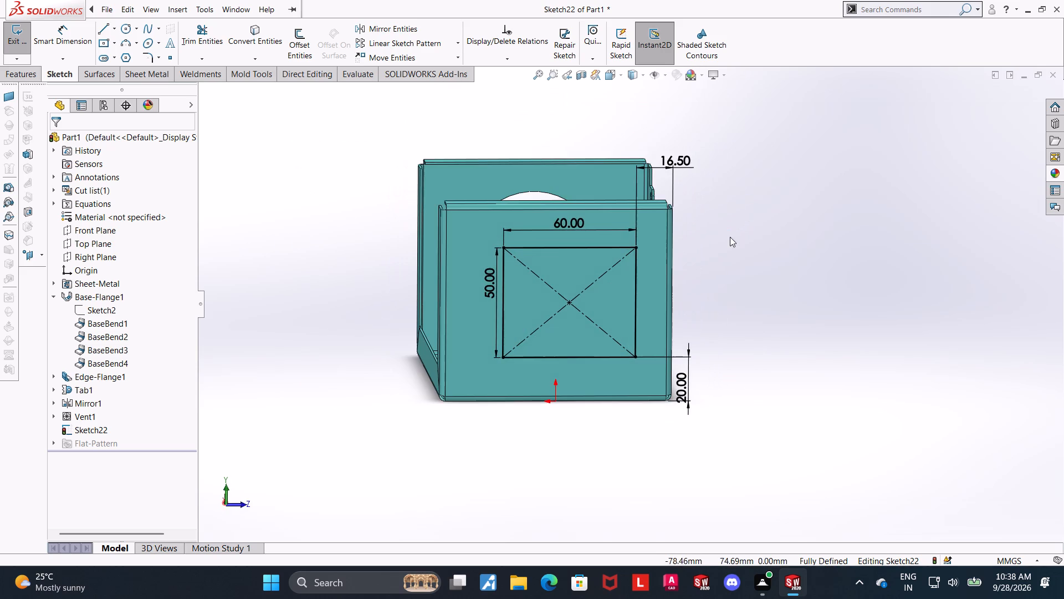
middle_click(719, 247)
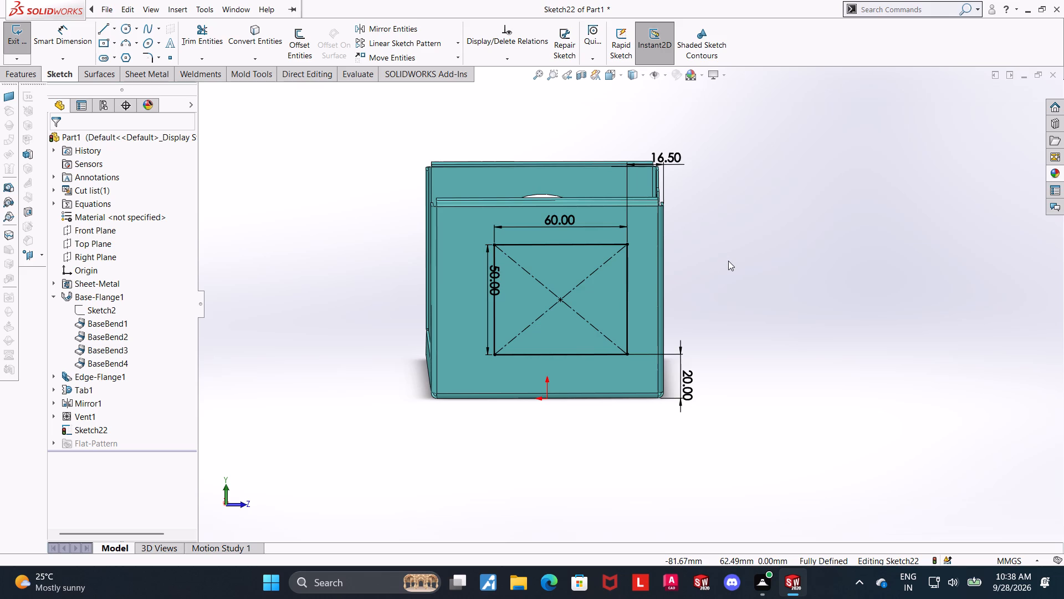
middle_click_drag(716, 258, 656, 250)
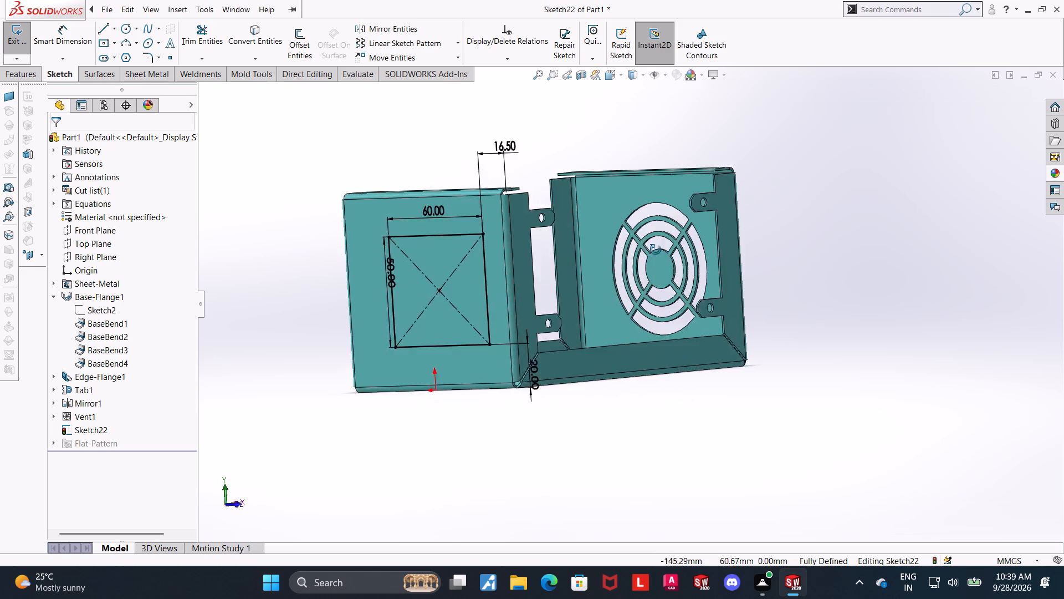
middle_click_drag(656, 250, 500, 313)
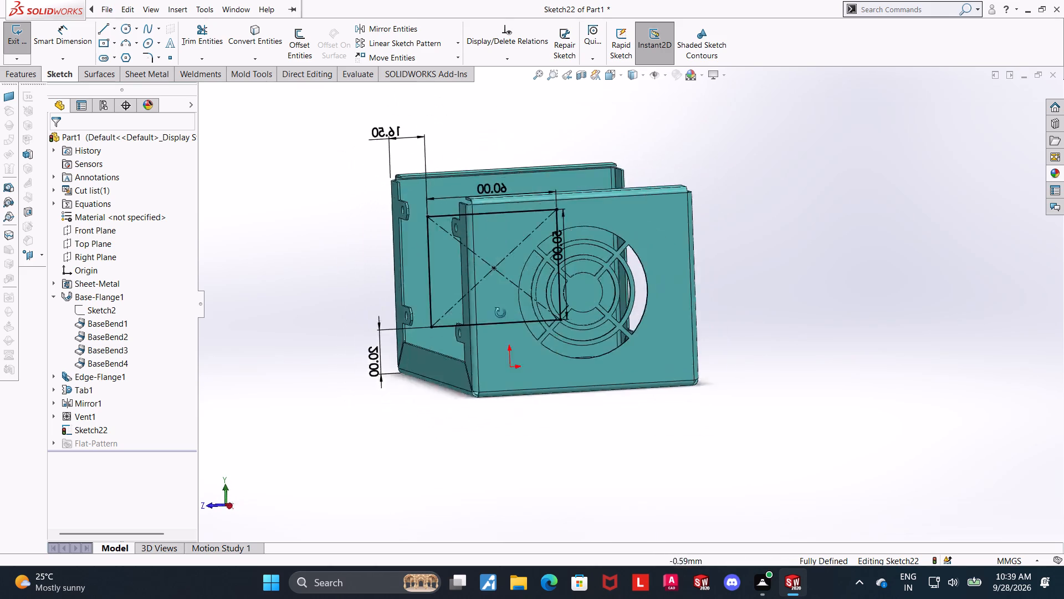
middle_click_drag(500, 313, 490, 339)
scroll(514, 153, "down", 1)
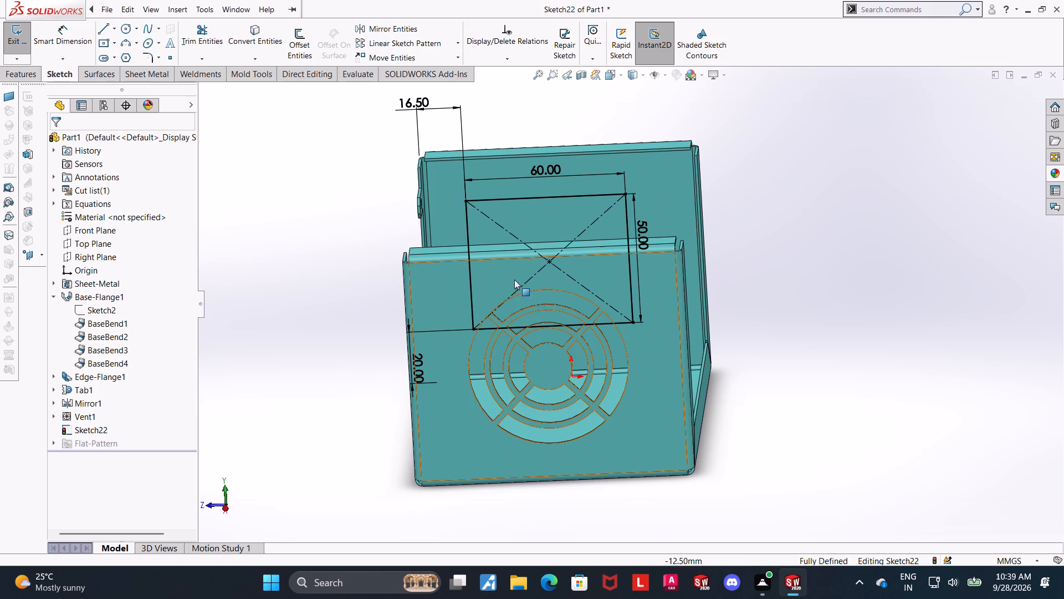
middle_click_drag(819, 341, 833, 351)
scroll(833, 351, "down", 1)
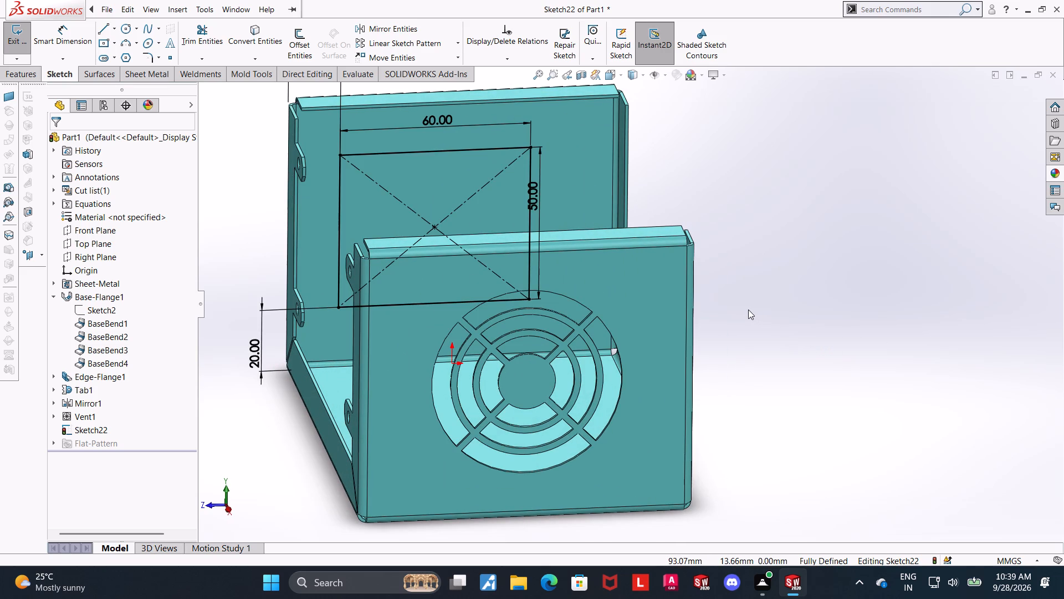
scroll(862, 199, "up", 1)
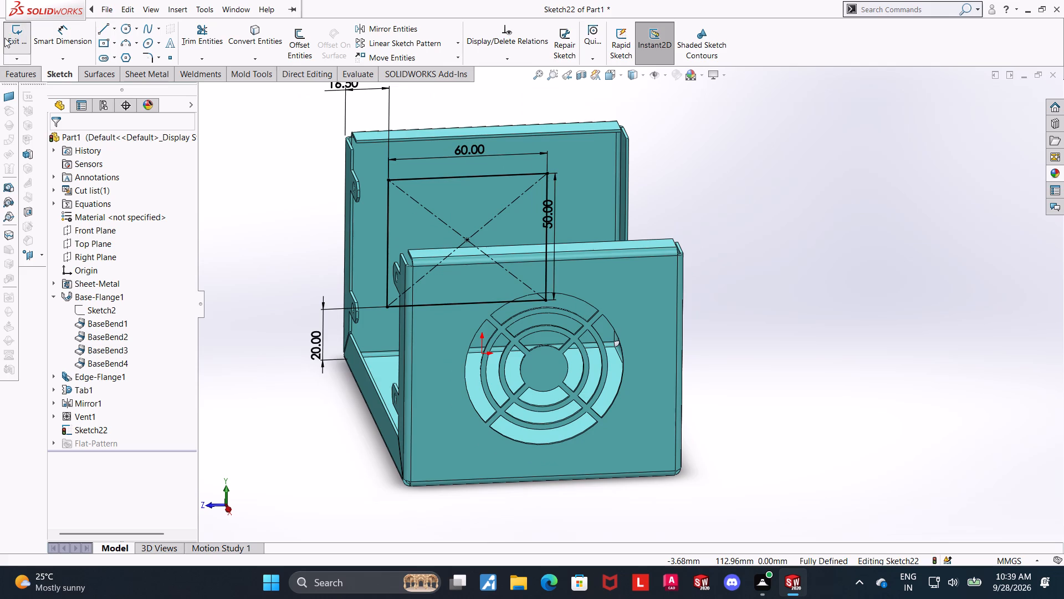
Exit the dimensioned rectangle sketch.
left_click(4, 38)
Start a Fill Pattern with the 60 by 50 mm rectangle sketch as its fill boundary.
scroll(585, 265, "up", 3)
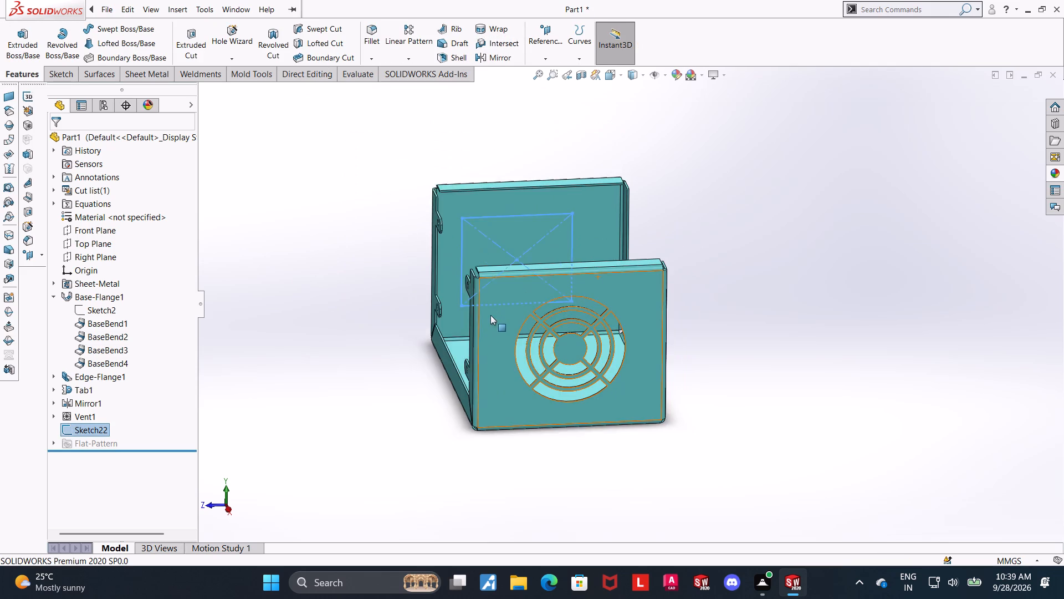
middle_click_drag(489, 322, 484, 329)
scroll(539, 255, "down", 3)
middle_click_drag(655, 260, 653, 287)
scroll(653, 286, "up", 1)
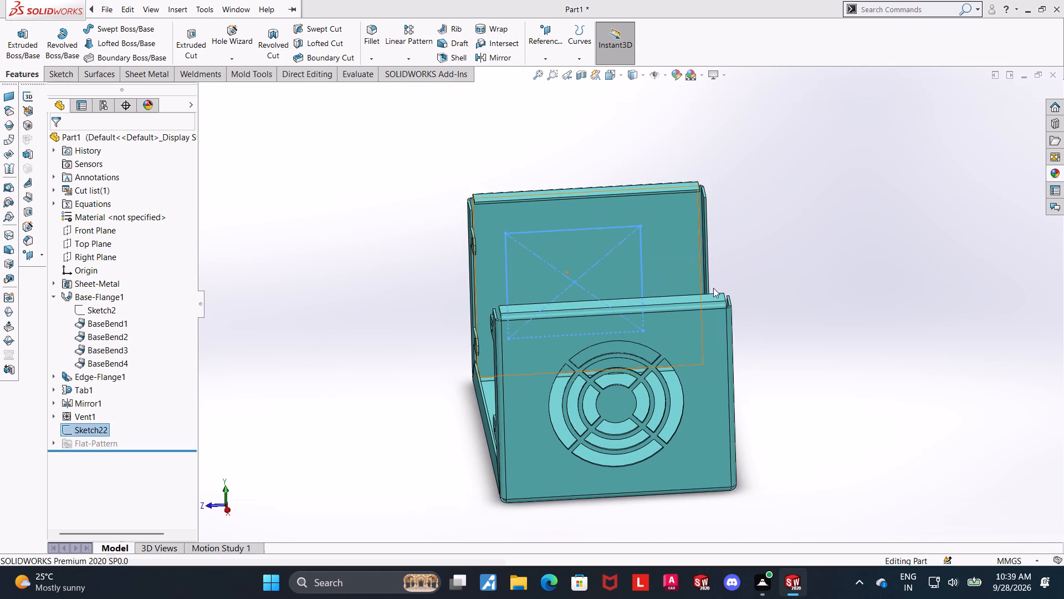
middle_click_drag(802, 241, 789, 296)
scroll(801, 221, "down", 1)
left_click(776, 236)
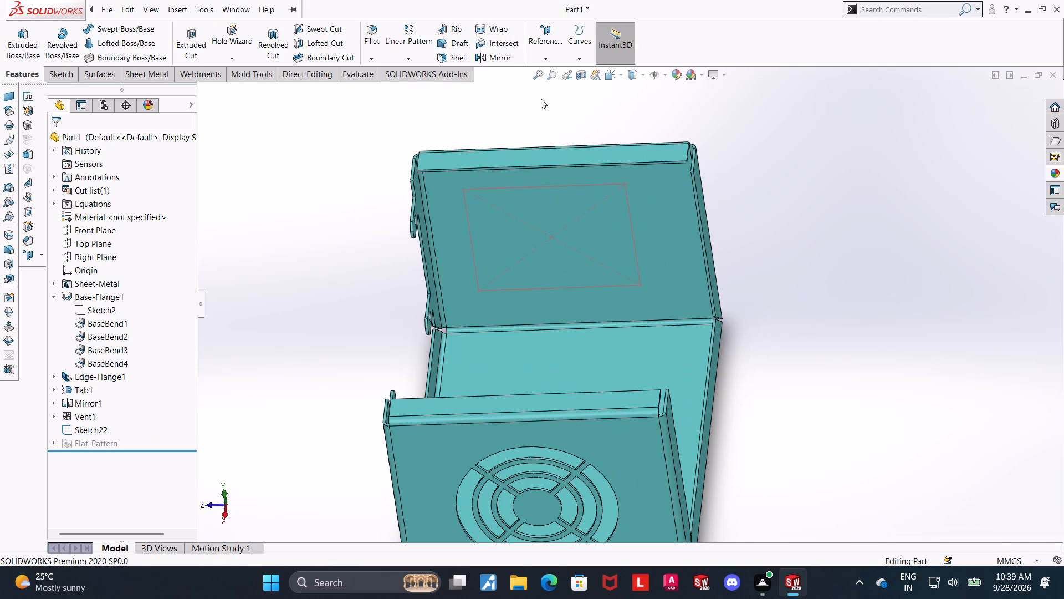
left_click(417, 60)
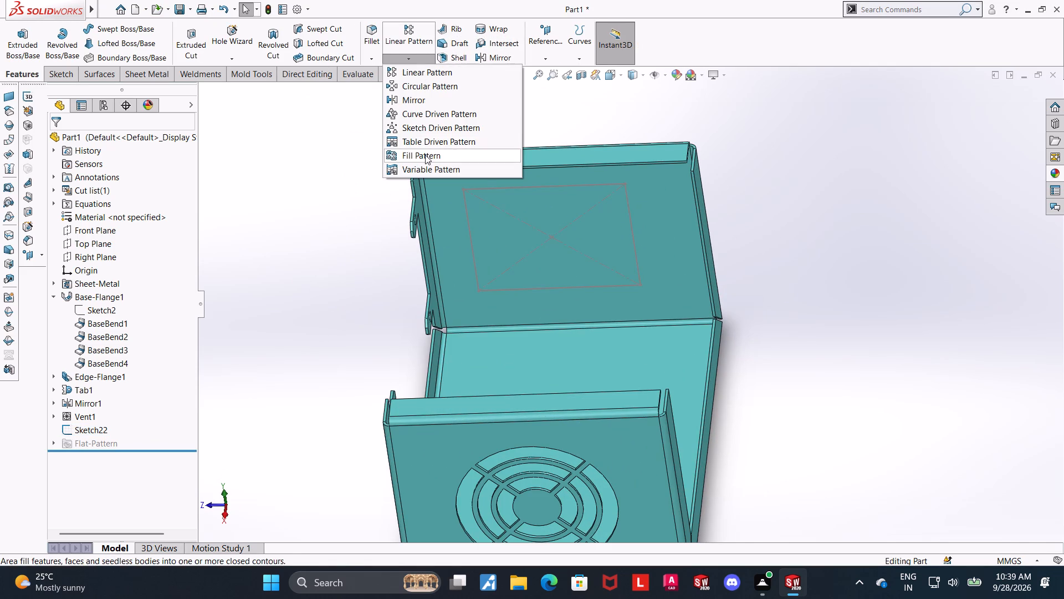
left_click(425, 155)
left_click(529, 186)
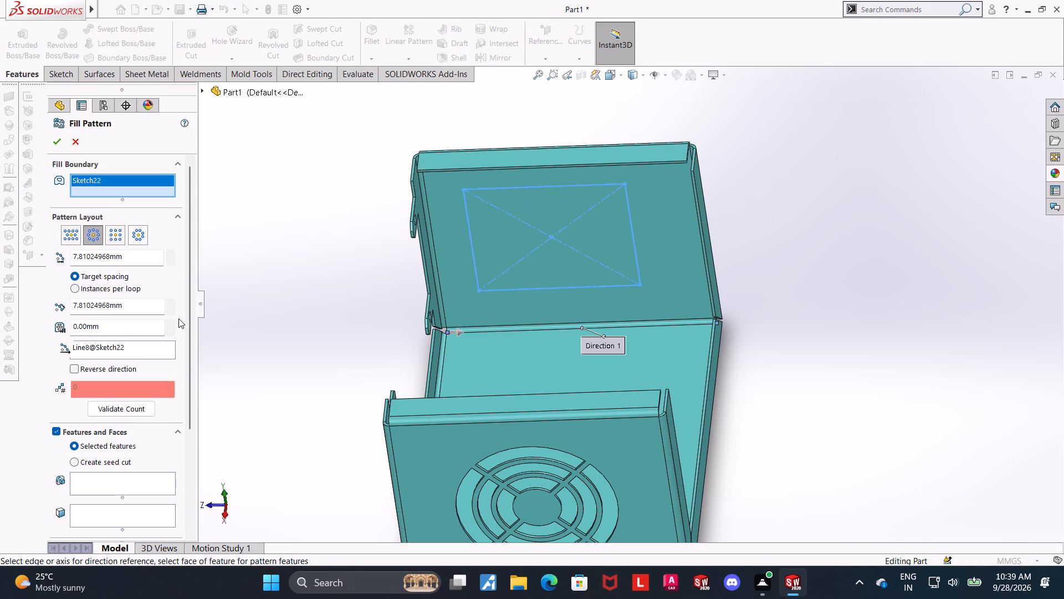
Use the square pattern layout with 5 mm loop spacing, 5 mm instance spacing and 2 mm margins.
left_click(121, 238)
key("5")
key("Return")
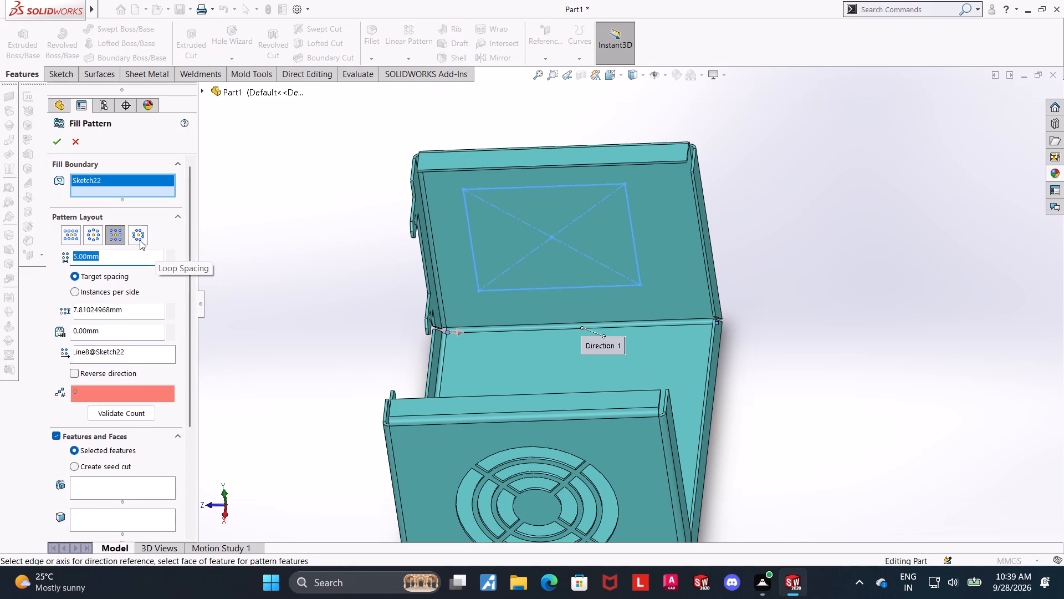
left_click_drag(131, 311, 0, 311)
key("5")
key("Return")
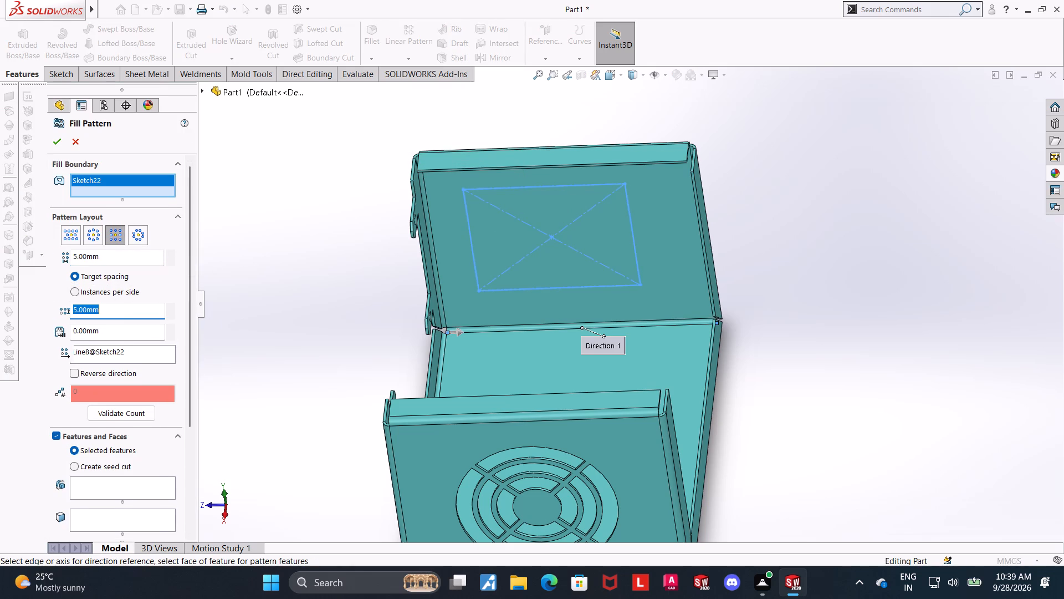
left_click_drag(134, 328, 0, 331)
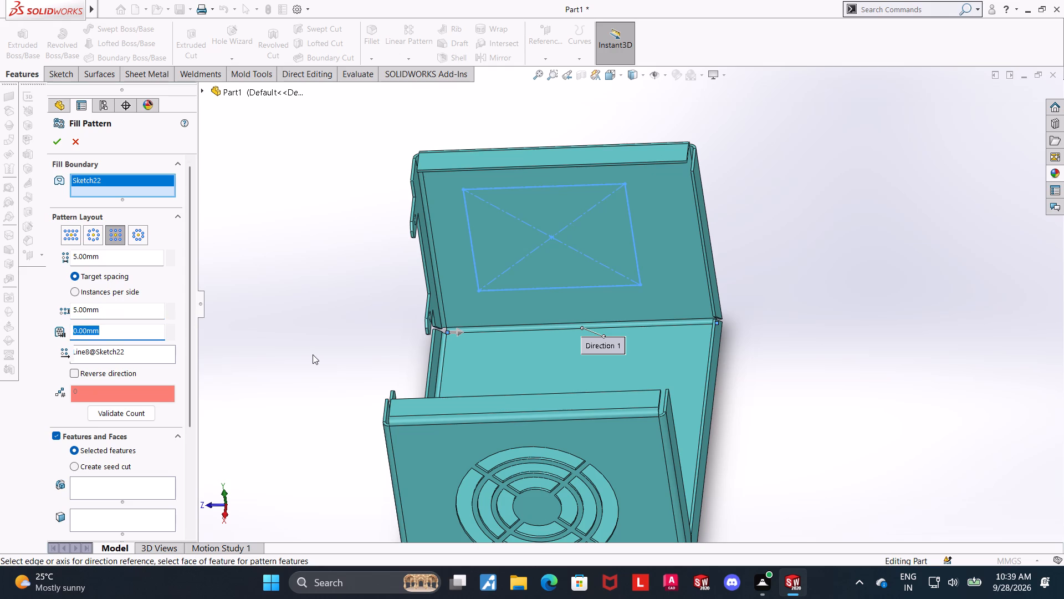
key("2")
key("Return")
Create a circular seed cut for the fill pattern with a 4 mm diameter.
left_click(75, 466)
left_click_drag(127, 503, 45, 504)
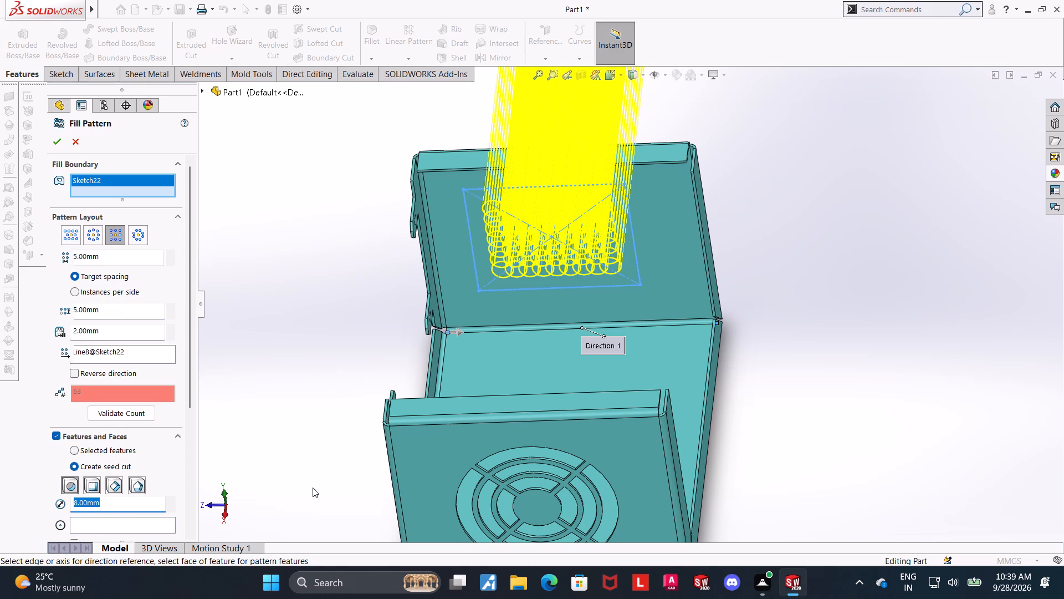
key("4")
key("Return")
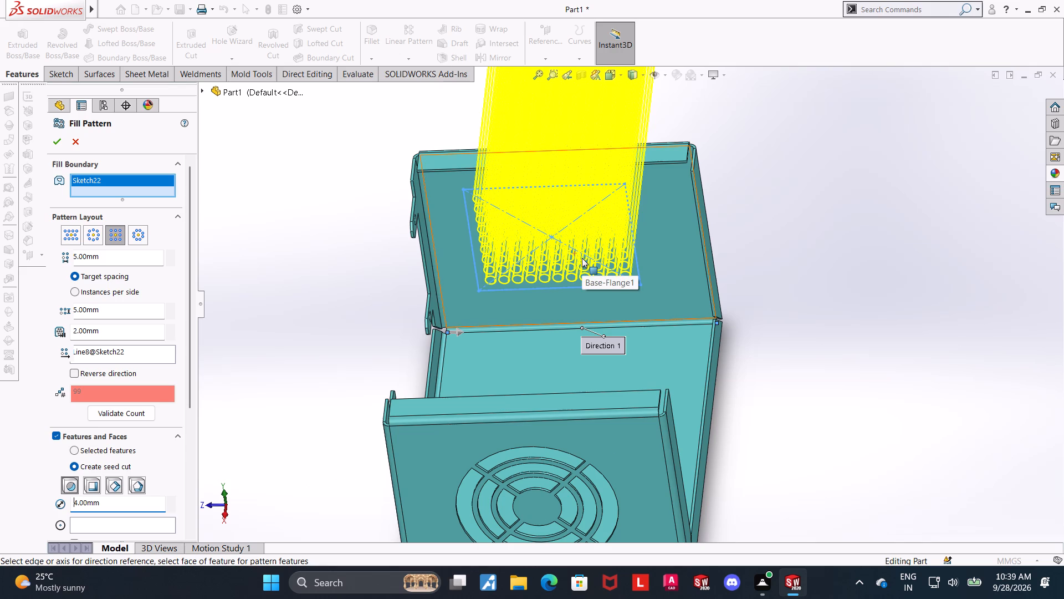
Complete the fill pattern, cutting the grid of 4 mm holes through the wall opposite the vent.
left_click(55, 145)
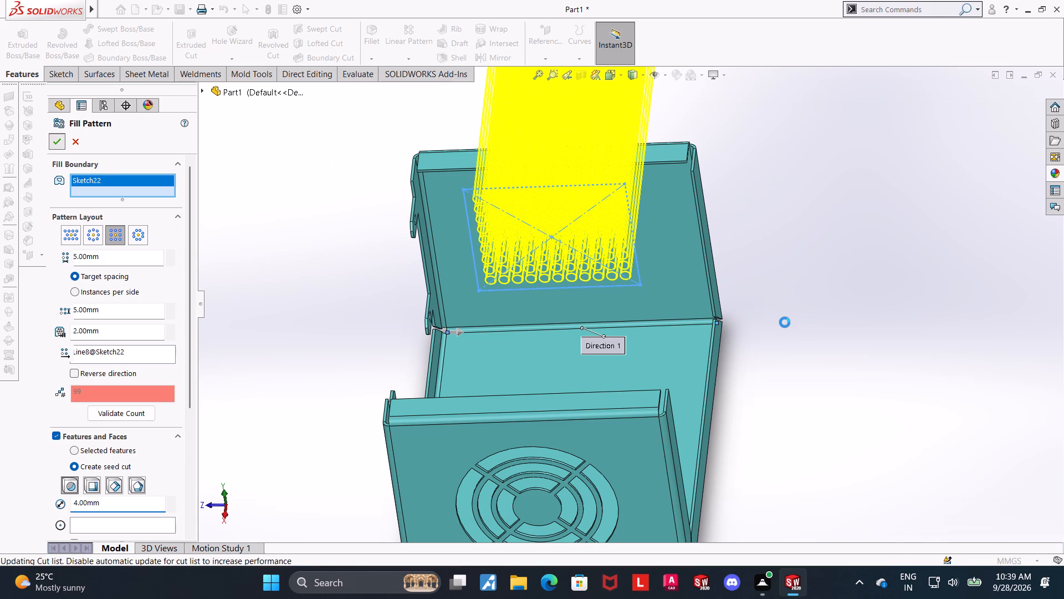
left_click(902, 354)
scroll(799, 370, "up", 1)
middle_click_drag(790, 339, 801, 268)
scroll(717, 302, "down", 2)
scroll(713, 338, "up", 1)
middle_click_drag(723, 343, 746, 361)
Hide the rectangle sketch that bounds the fill pattern.
right_click(81, 426)
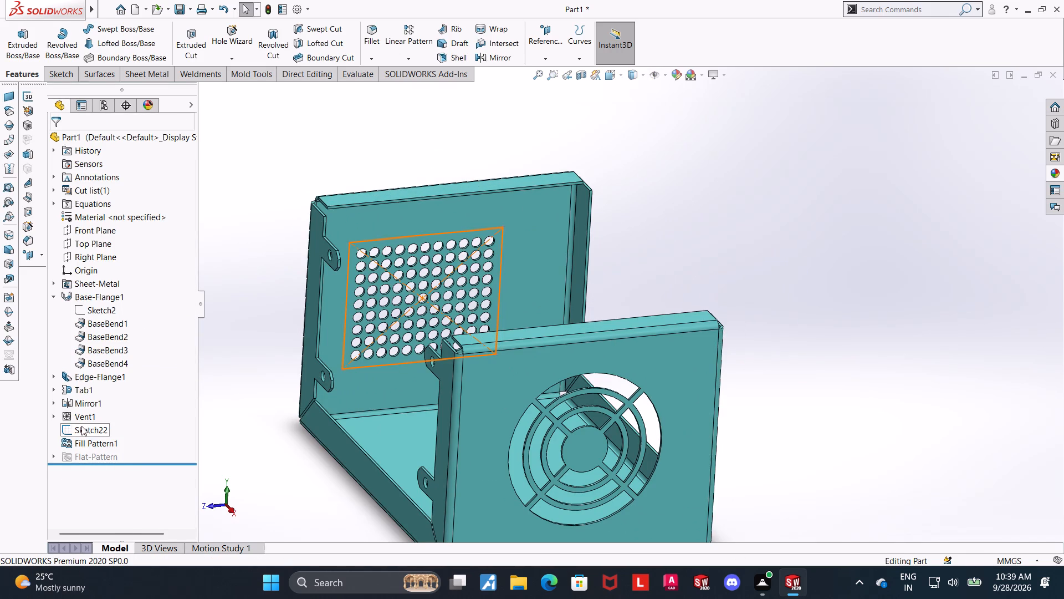
double_click(89, 336)
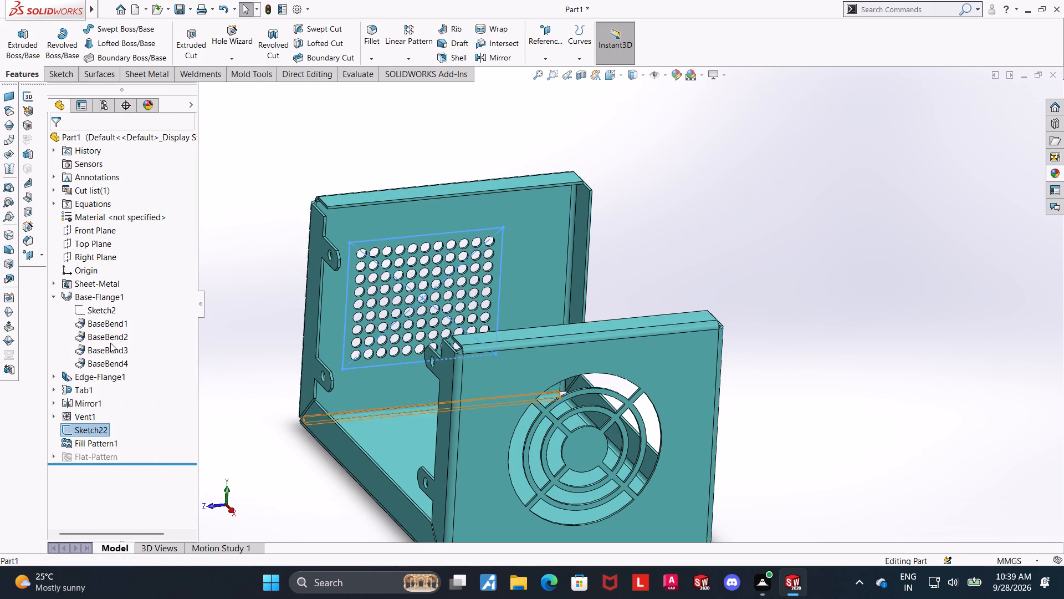
left_click(811, 333)
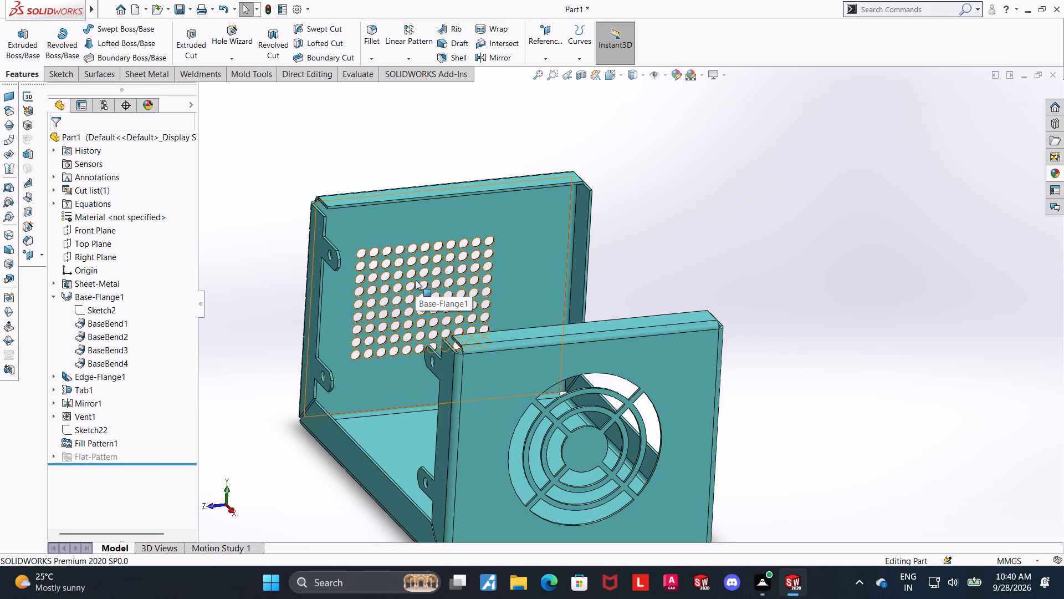
View the fill boundary sketch face-on to check its size and position dimensions.
scroll(326, 313, "up", 2)
middle_click_drag(383, 423, 465, 412)
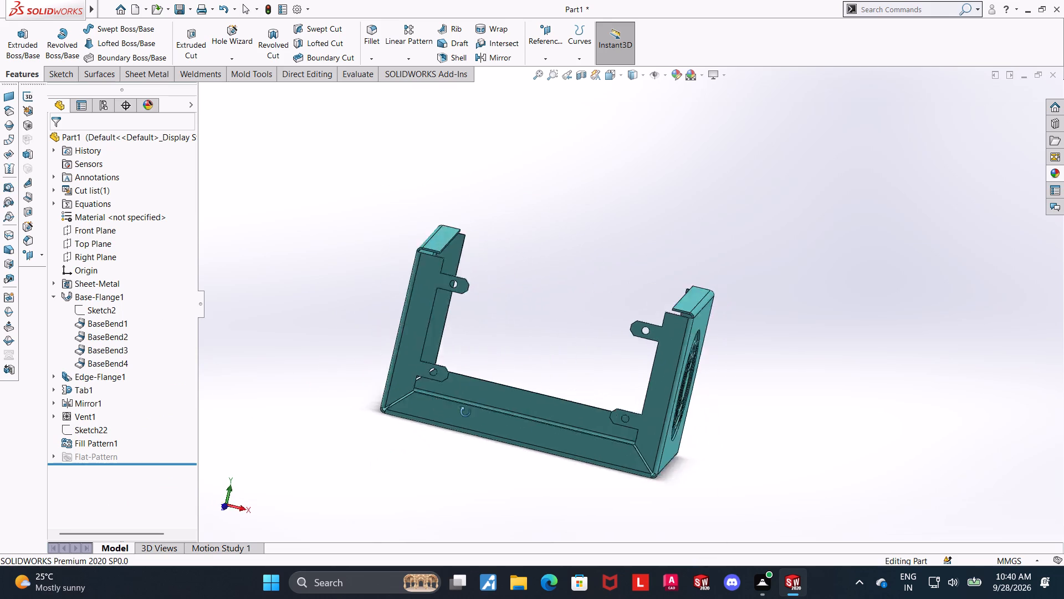
middle_click_drag(465, 412, 588, 441)
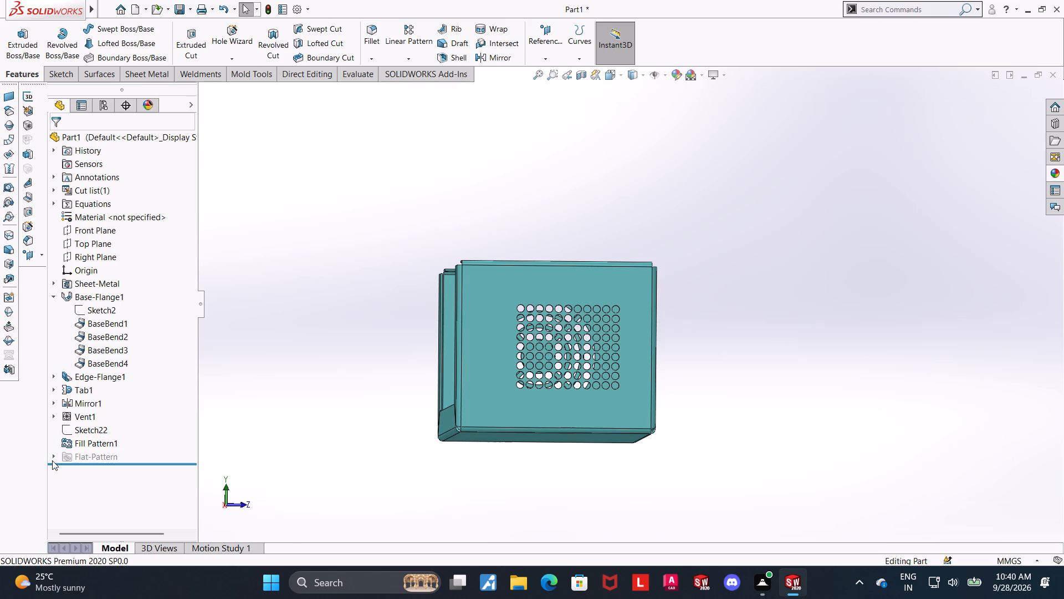
left_click(66, 428)
left_click(107, 413)
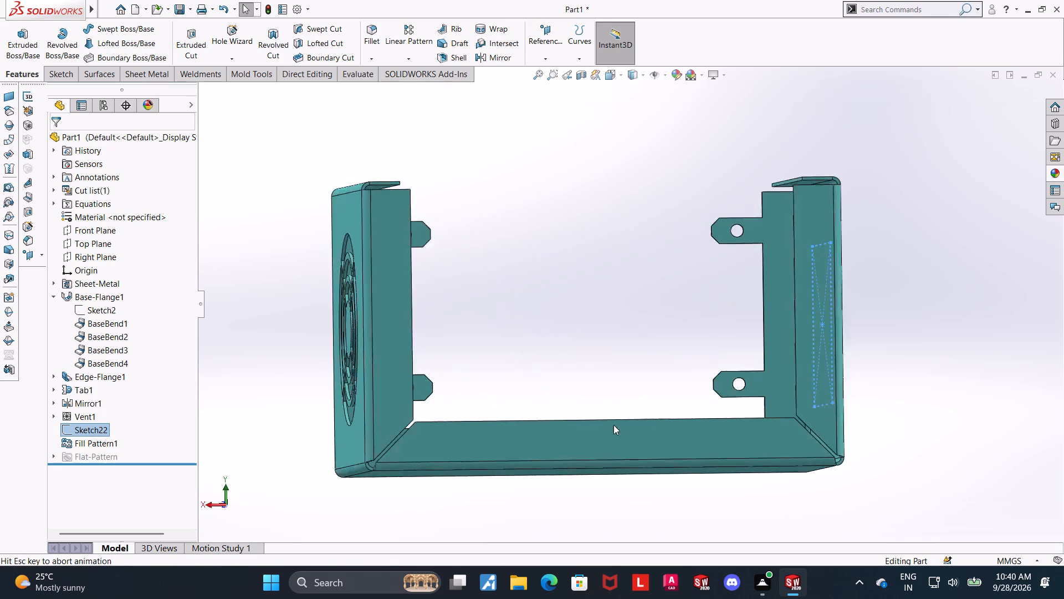
scroll(734, 285, "up", 2)
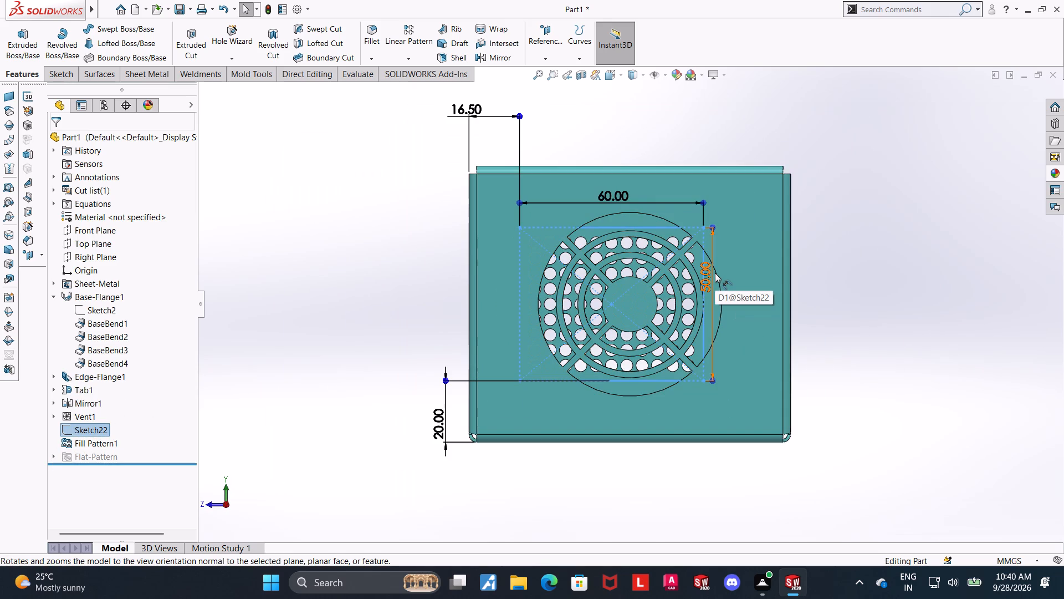
Open the fill pattern's definition to review its layout spacing, margins and seed cut settings.
left_click(78, 448)
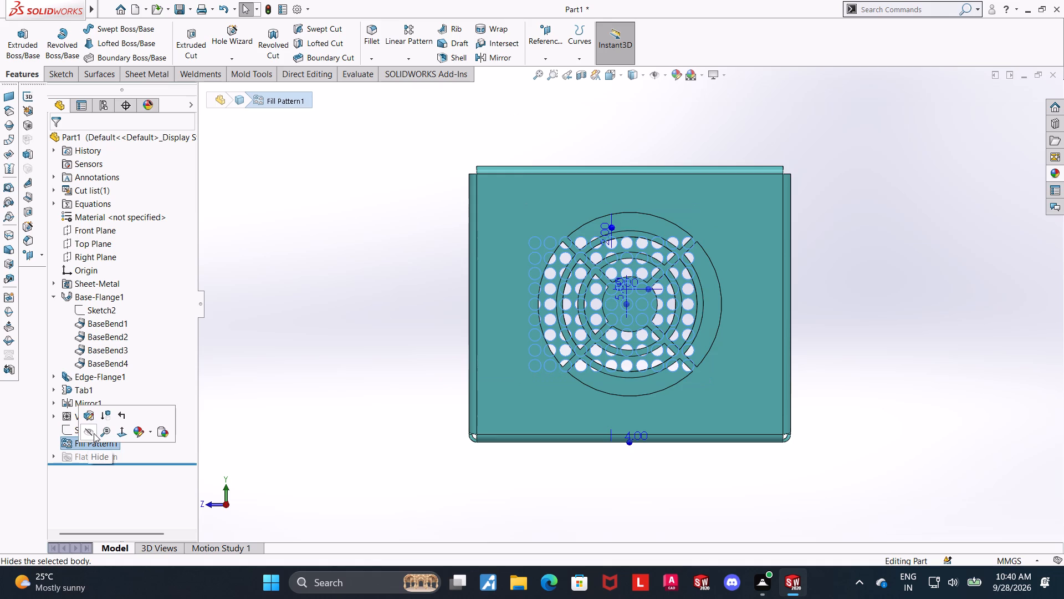
left_click(93, 414)
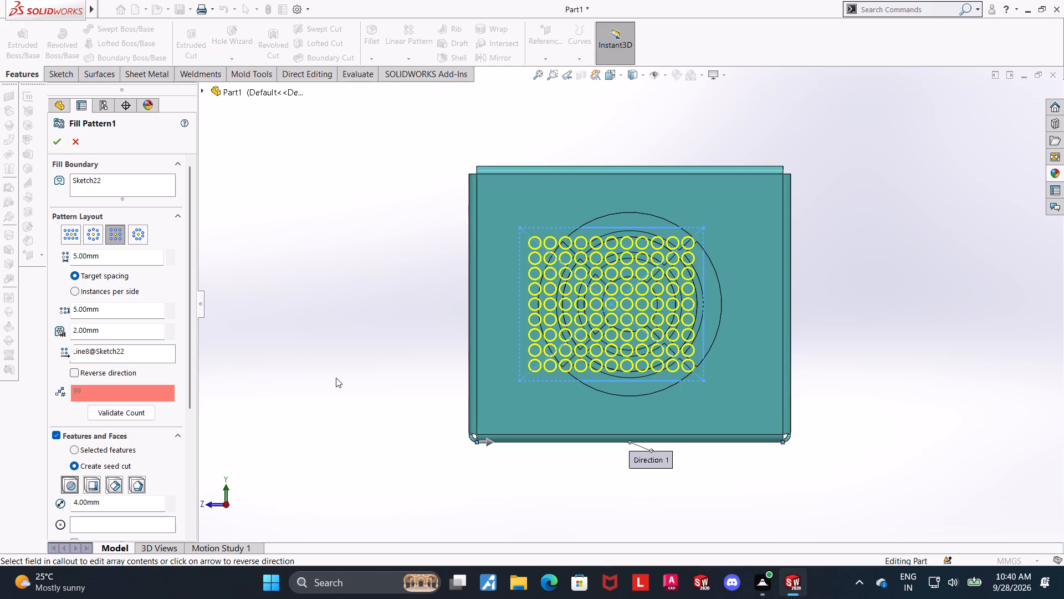
middle_click_drag(877, 283, 726, 296)
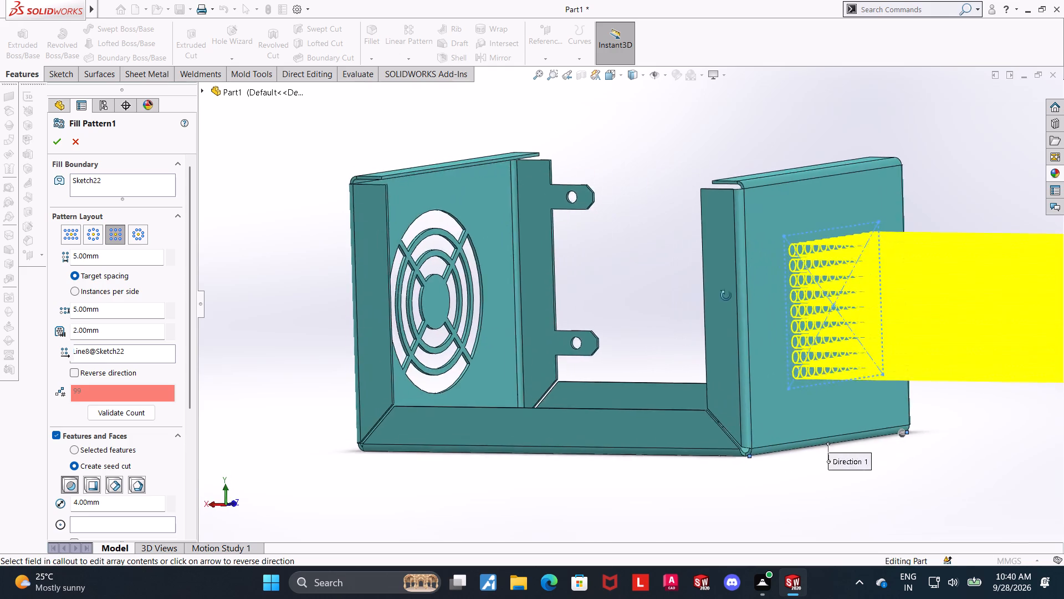
middle_click_drag(726, 296, 874, 383)
scroll(851, 349, "up", 1)
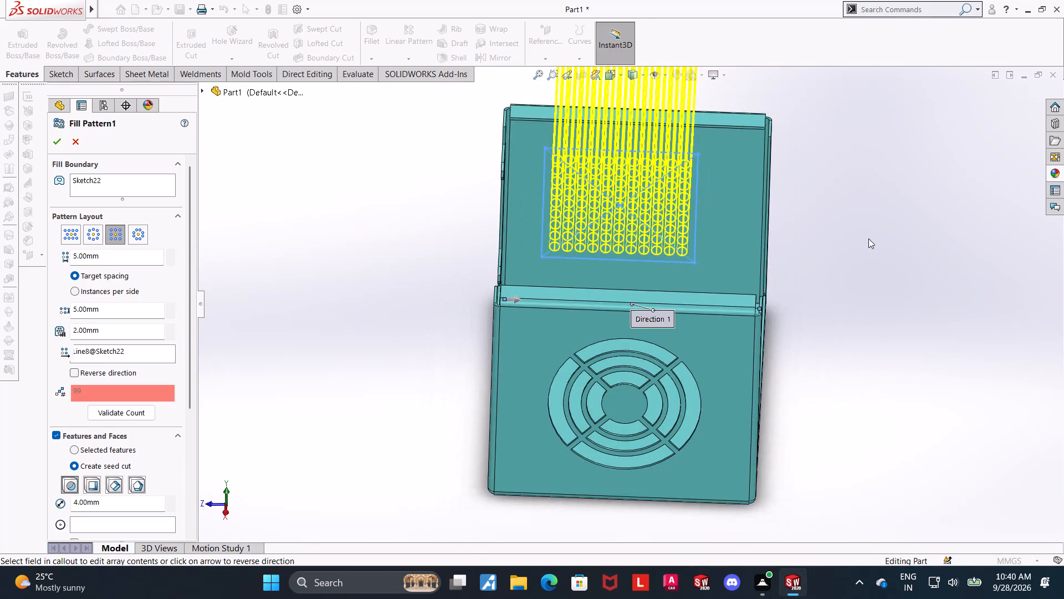
scroll(869, 235, "up", 1)
scroll(867, 235, "down", 1)
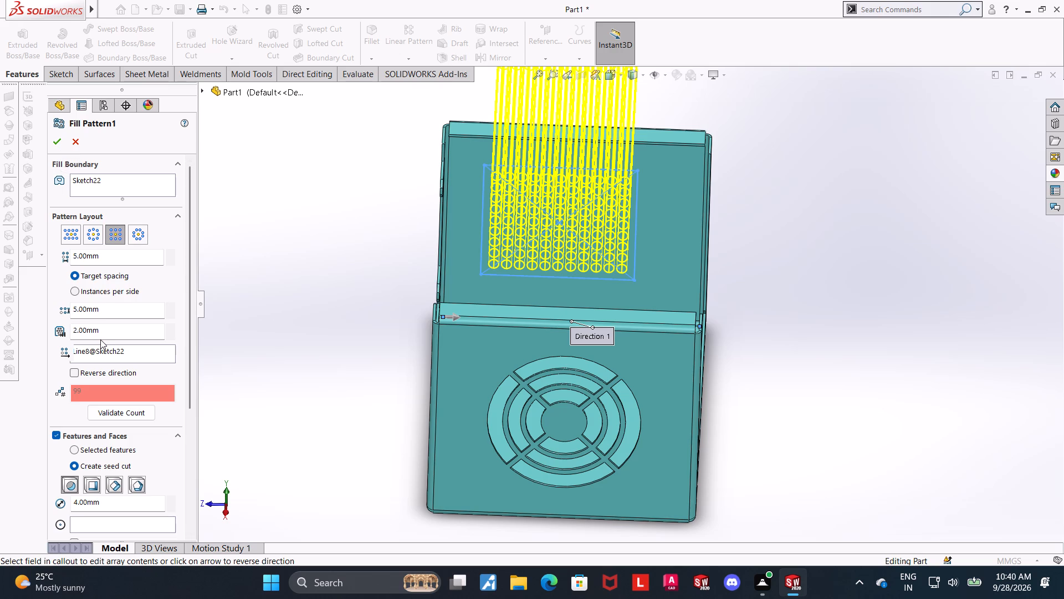
left_click(58, 145)
Examine the channel from several angles, comparing the hole grid with the circular vent on the opposite wall.
left_click(840, 313)
middle_click_drag(772, 344, 837, 335)
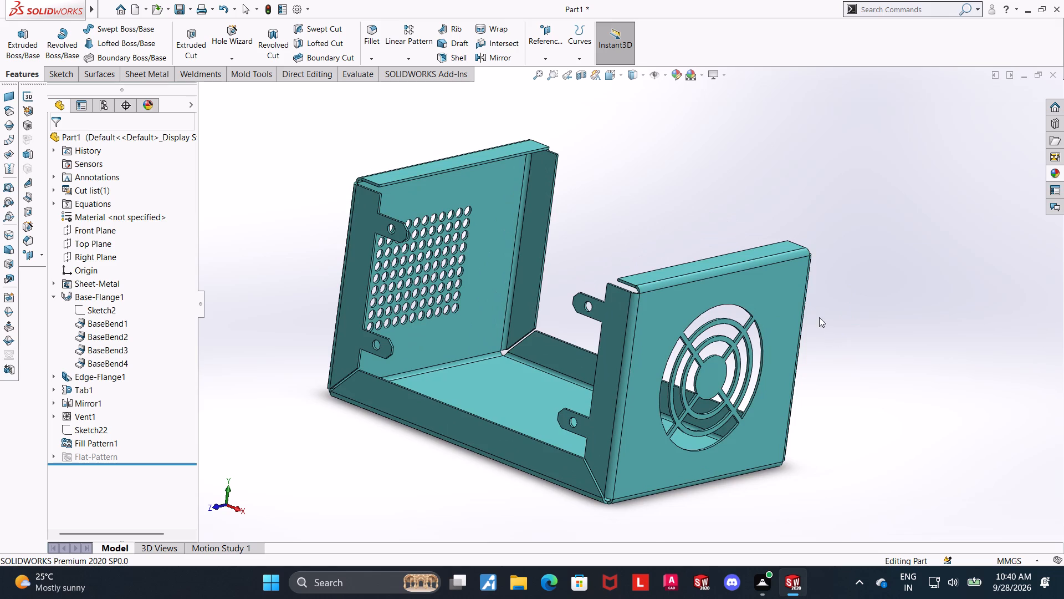
scroll(816, 310, "up", 2)
scroll(761, 256, "down", 2)
middle_click_drag(742, 306, 741, 345)
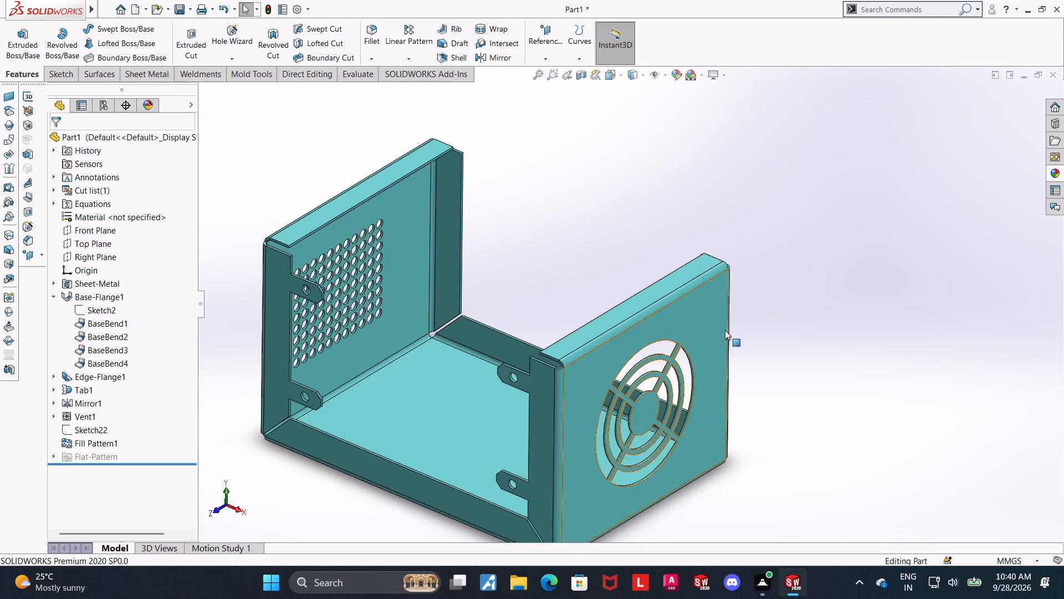
scroll(731, 333, "up", 1)
scroll(781, 349, "up", 2)
middle_click_drag(766, 285, 733, 260)
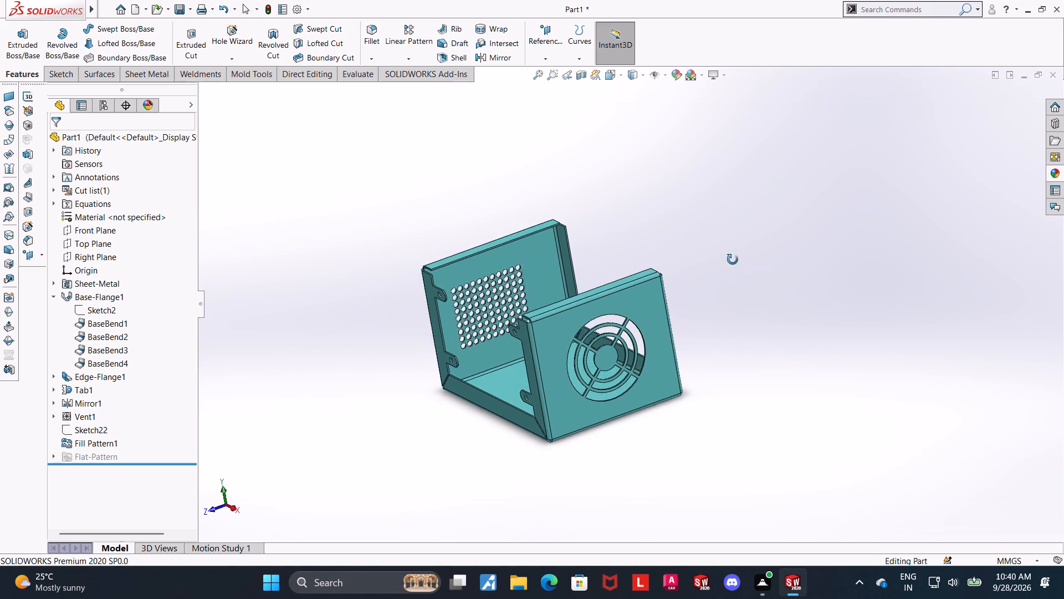
middle_click_drag(733, 260, 724, 251)
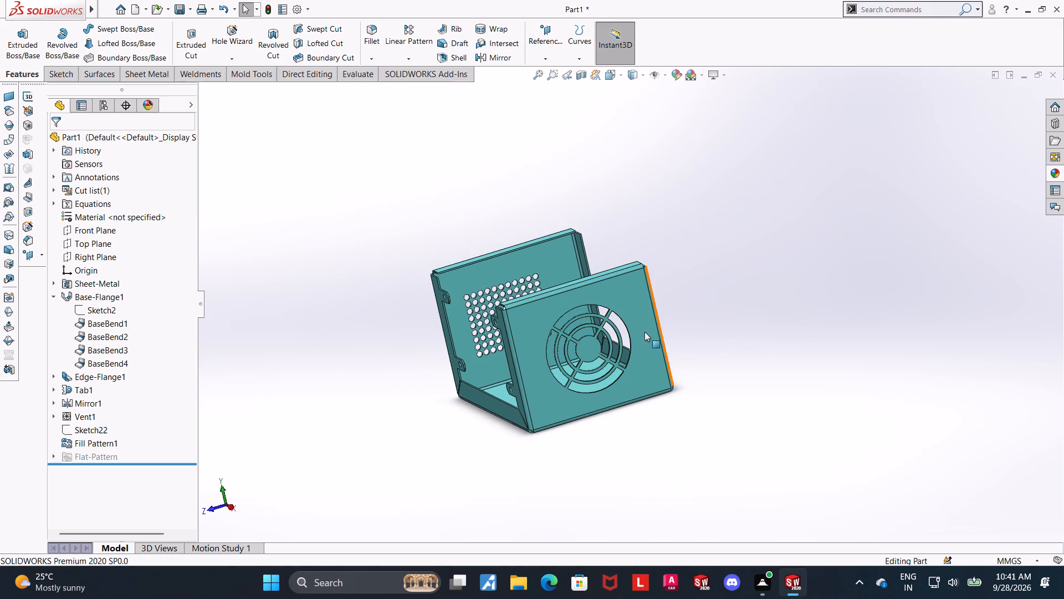
View the sketch under the vent feature face-on to check its circle diameters and rib line angles.
left_click(55, 415)
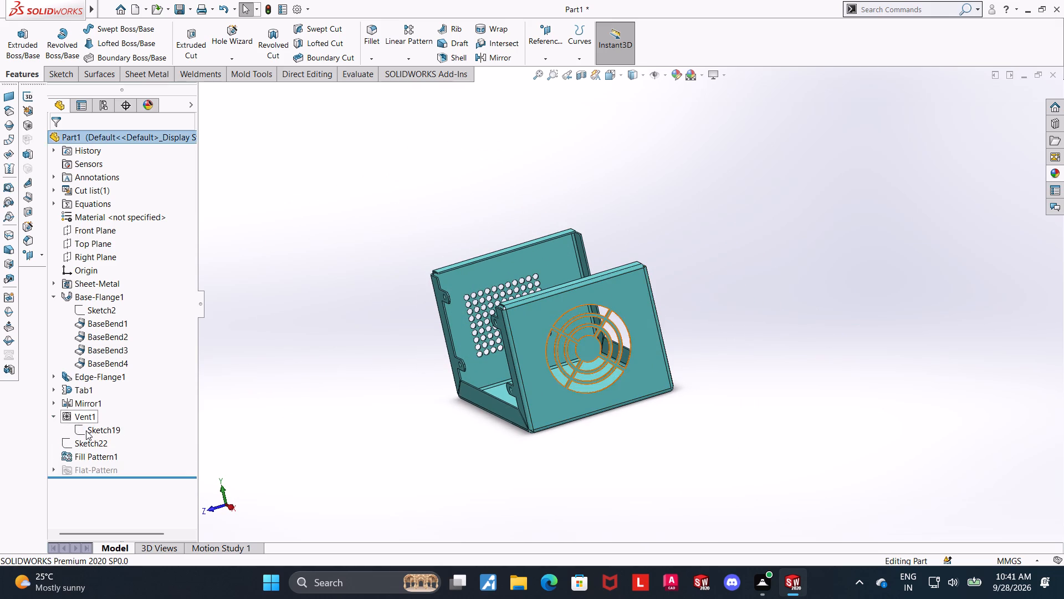
left_click(86, 430)
left_click(126, 418)
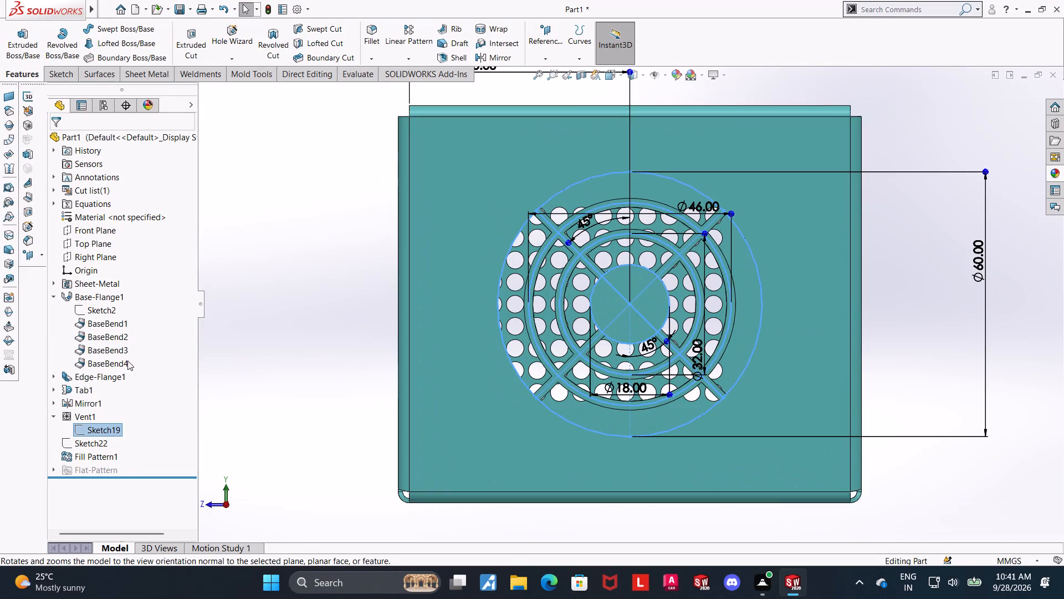
left_click(90, 430)
left_click(98, 398)
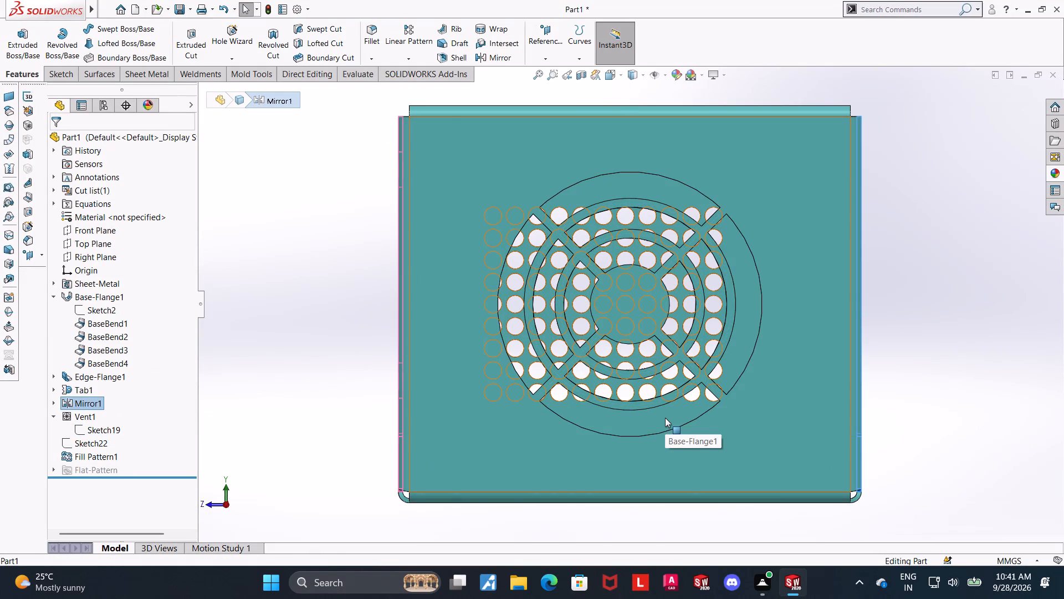
scroll(763, 353, "up", 1)
left_click(892, 313)
scroll(891, 313, "up", 1)
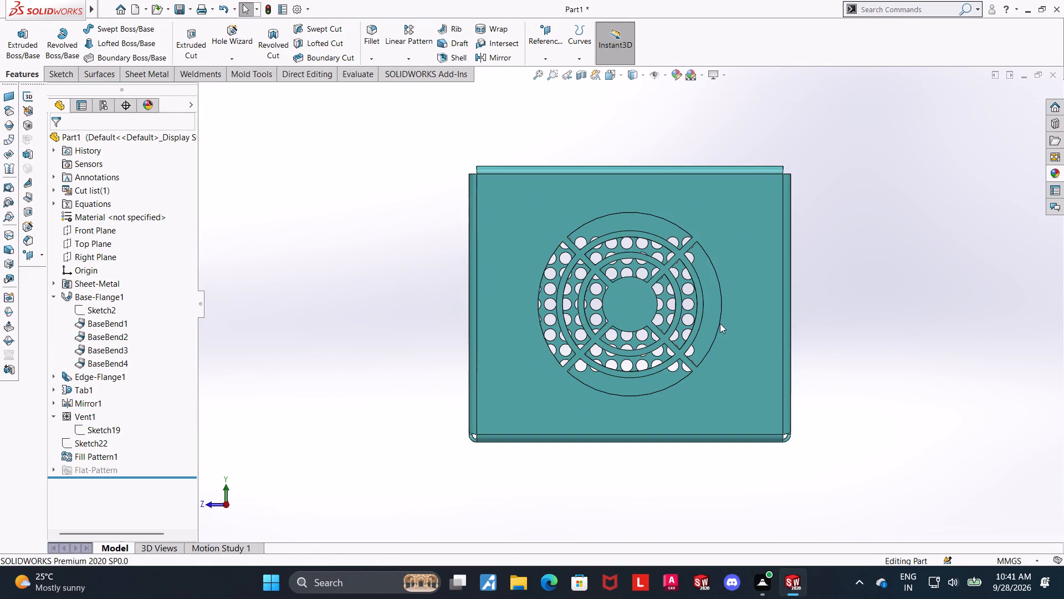
left_click(103, 438)
left_click(84, 428)
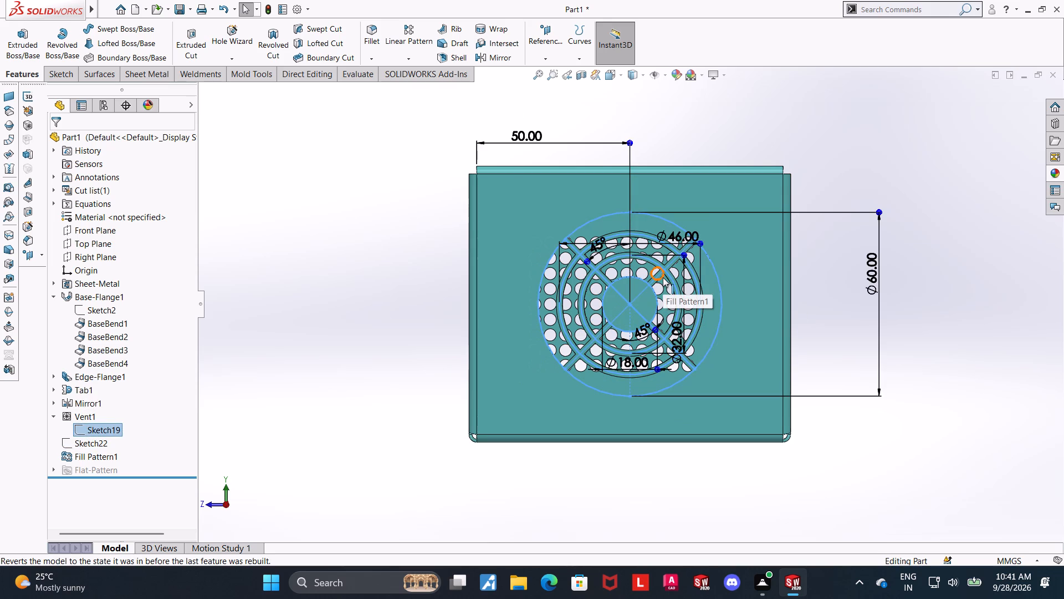
Examine the vent sketch's dimensions up close from an angled view.
scroll(728, 241, "down", 2)
scroll(949, 323, "up", 1)
middle_click_drag(896, 313, 896, 315)
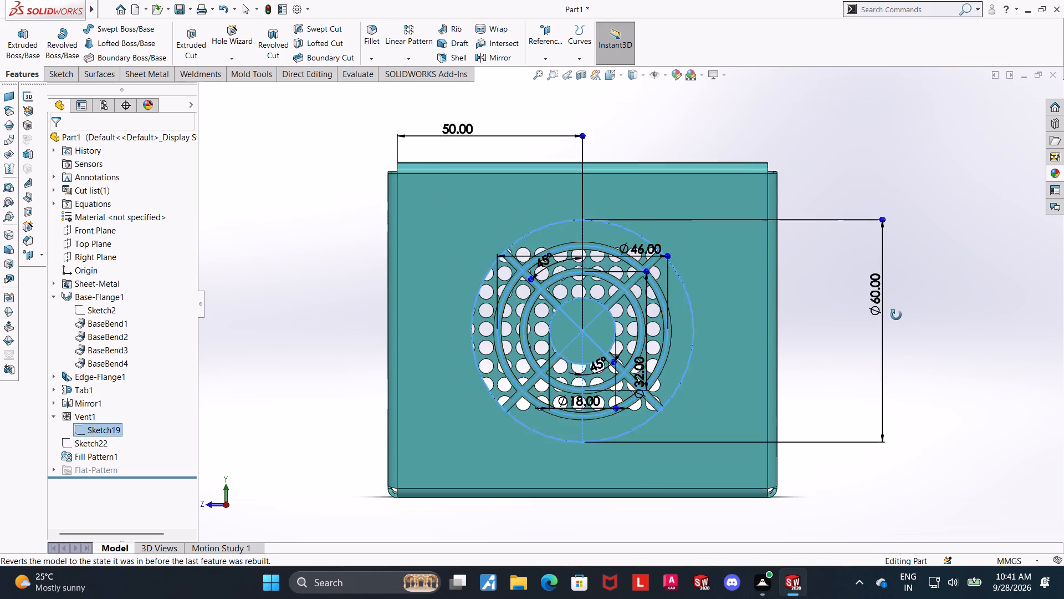
middle_click_drag(896, 315, 901, 323)
scroll(837, 311, "up", 2)
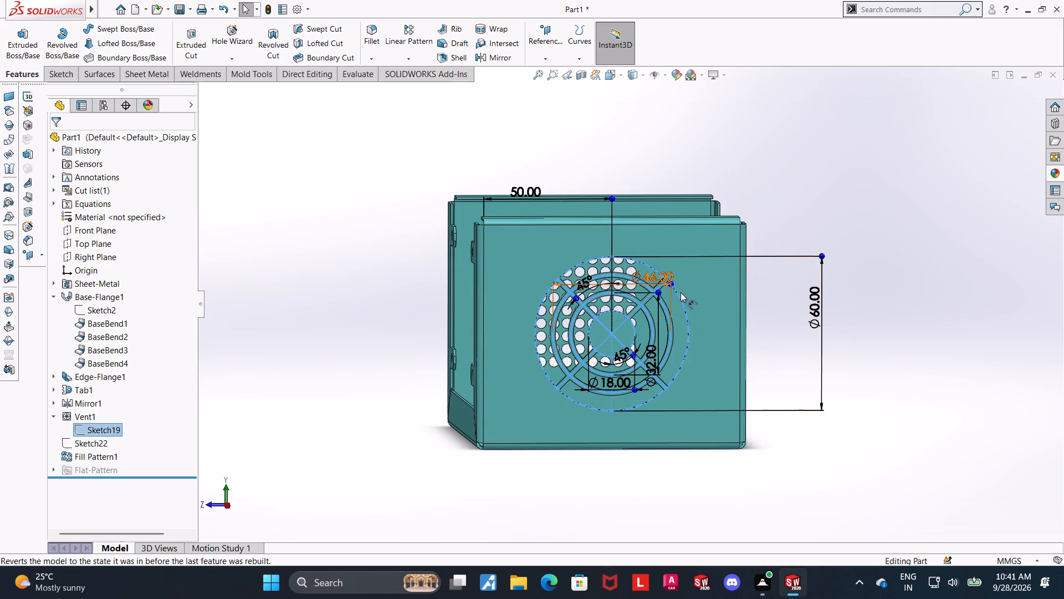
middle_click_drag(857, 353, 864, 363)
scroll(683, 353, "down", 2)
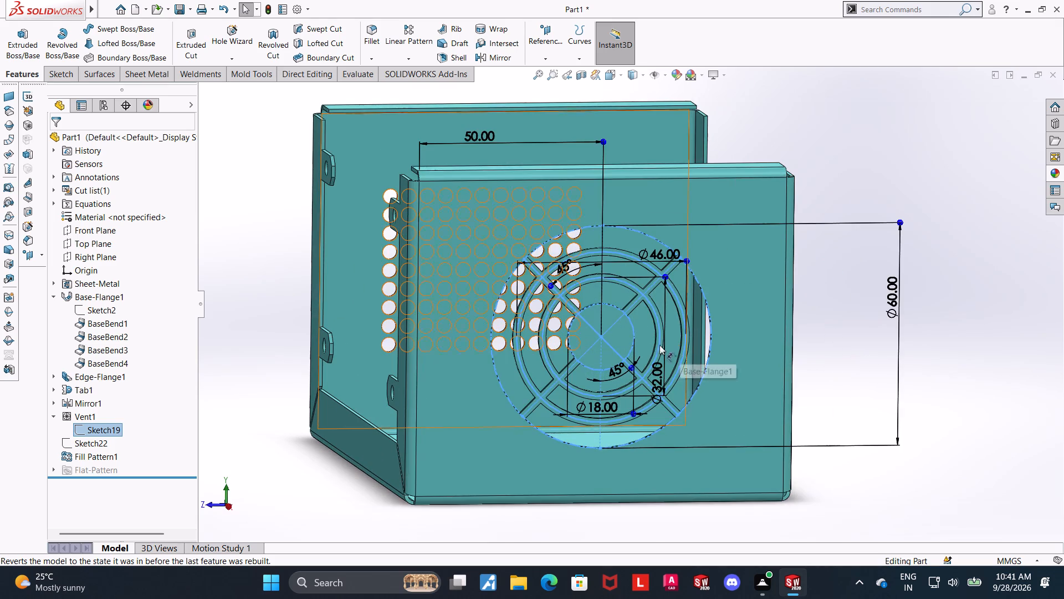
scroll(654, 345, "down", 1)
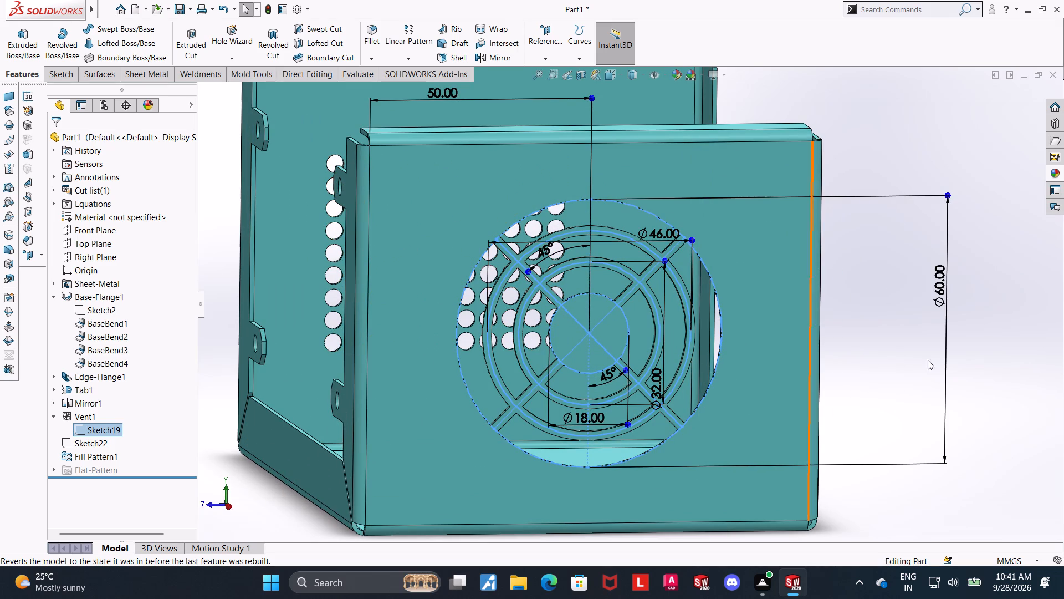
middle_click_drag(951, 371, 958, 380)
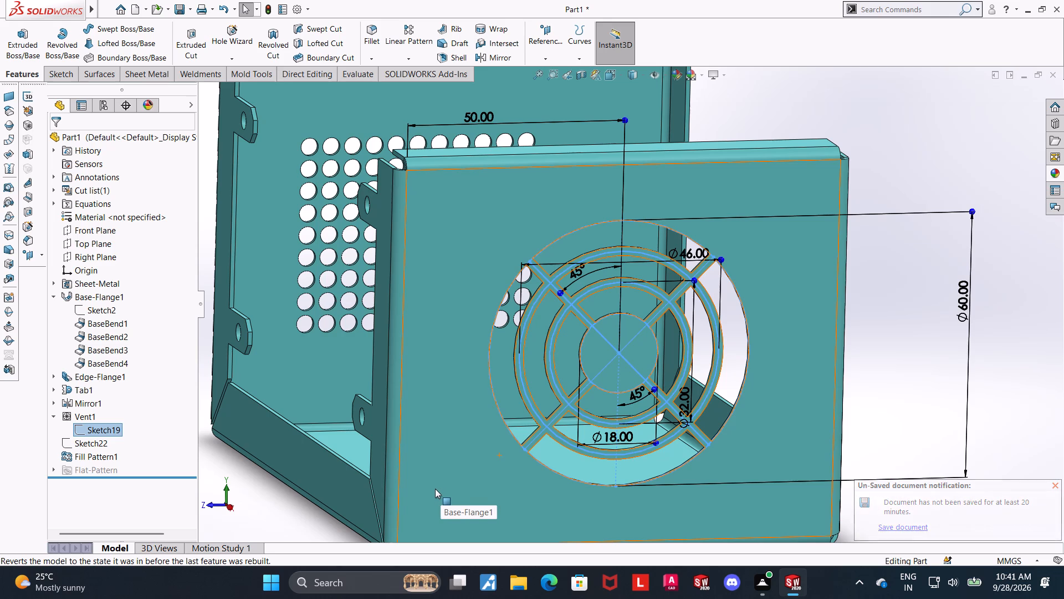
left_click(88, 430)
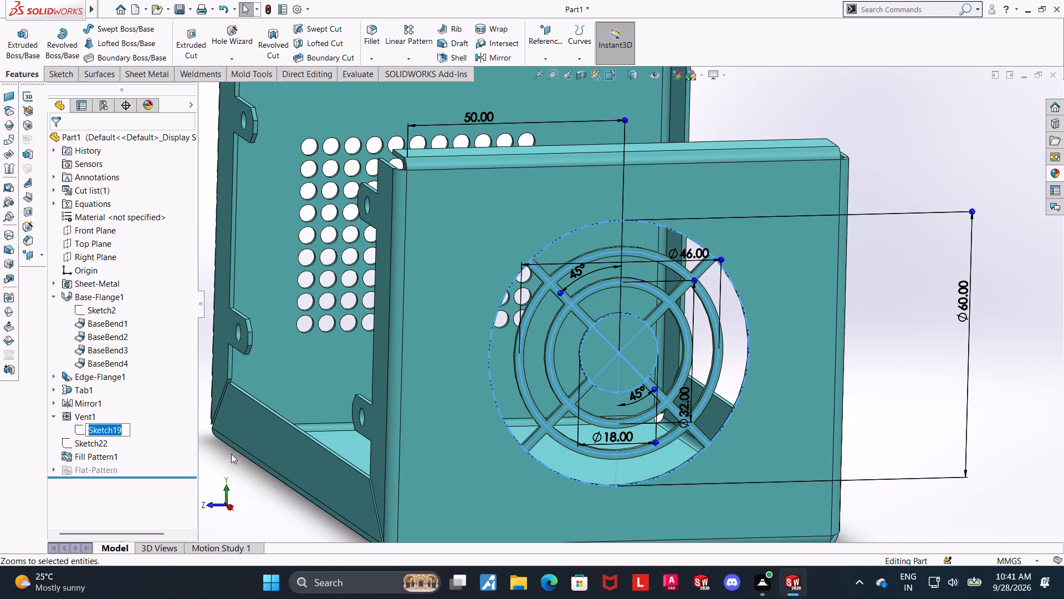
left_click(226, 481)
Edit the circular vent feature and set its rib width to 2.5 mm.
scroll(244, 480, "up", 1)
scroll(348, 460, "up", 5)
scroll(721, 471, "up", 1)
middle_click_drag(718, 453, 610, 364)
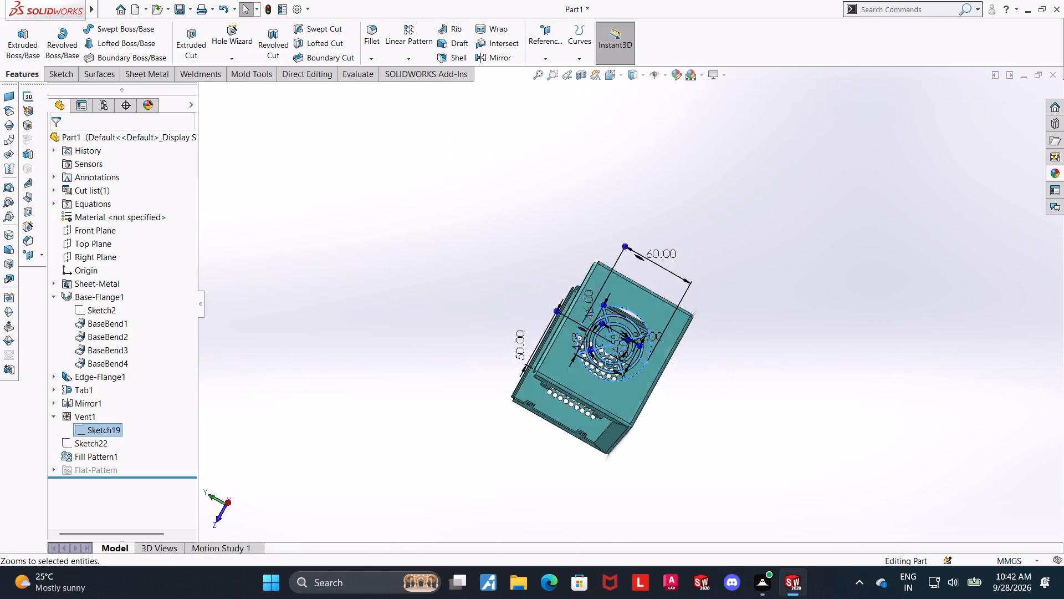
middle_click_drag(610, 364, 661, 401)
left_click(805, 359)
middle_click_drag(776, 371, 758, 397)
scroll(770, 387, "up", 1)
scroll(766, 387, "down", 3)
left_click(84, 416)
left_click(95, 385)
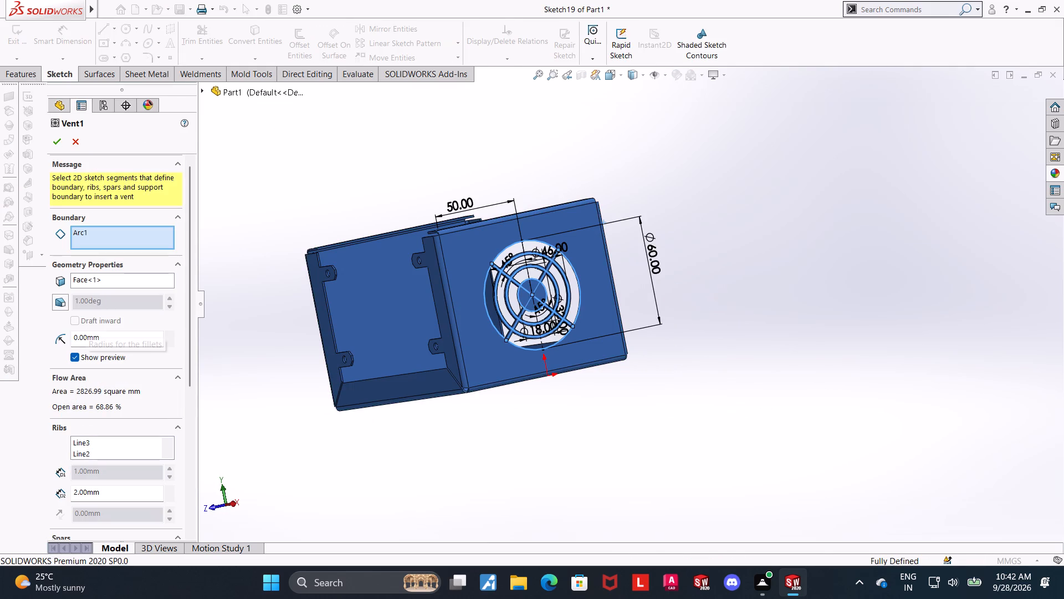
left_click_drag(187, 339, 193, 388)
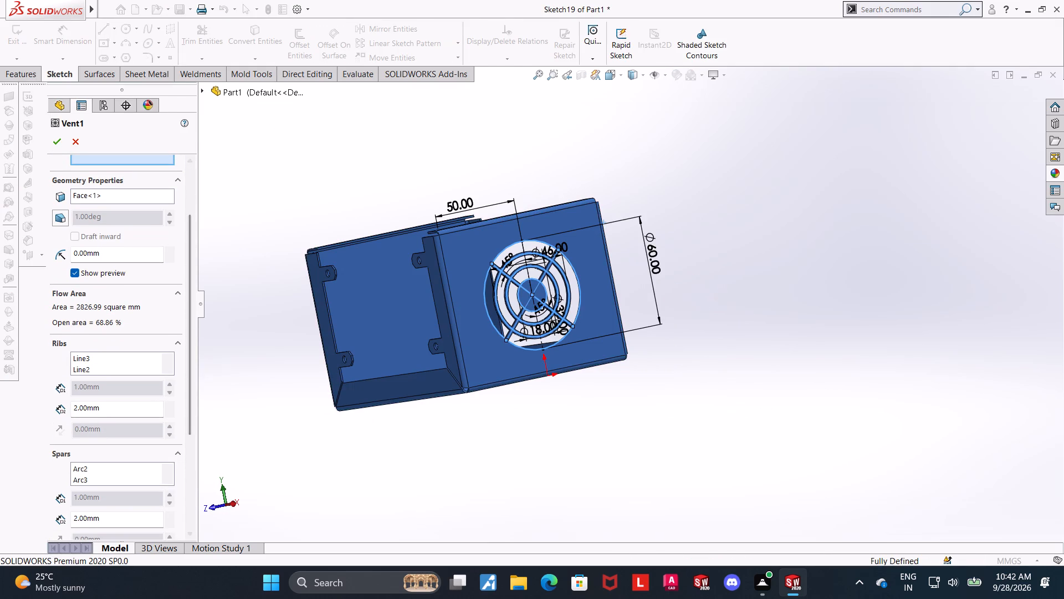
left_click(82, 407)
key("BackSpace")
key("5")
key("Return")
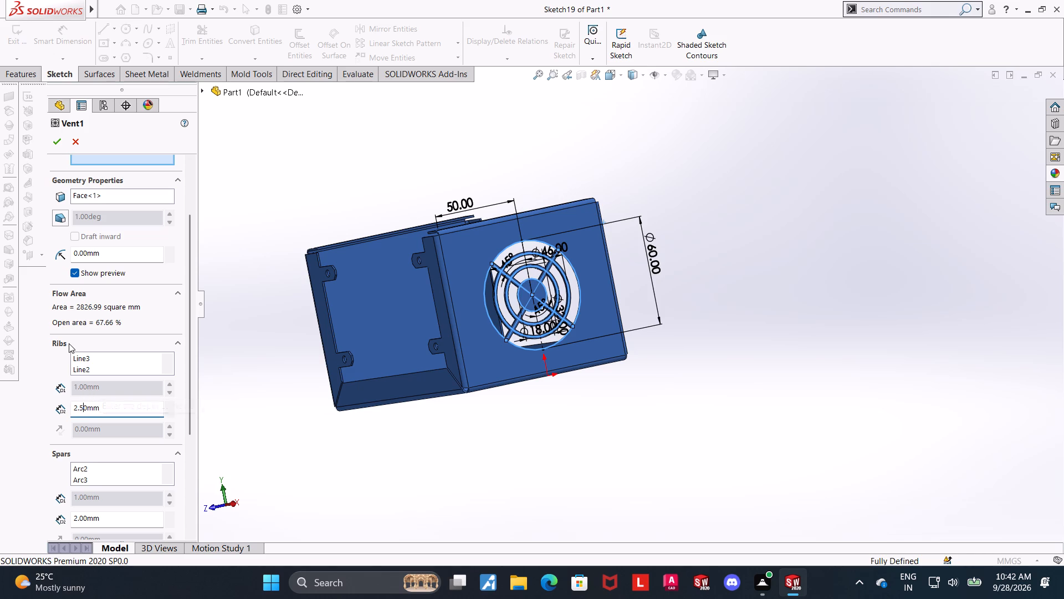
left_click(55, 141)
left_click(740, 309)
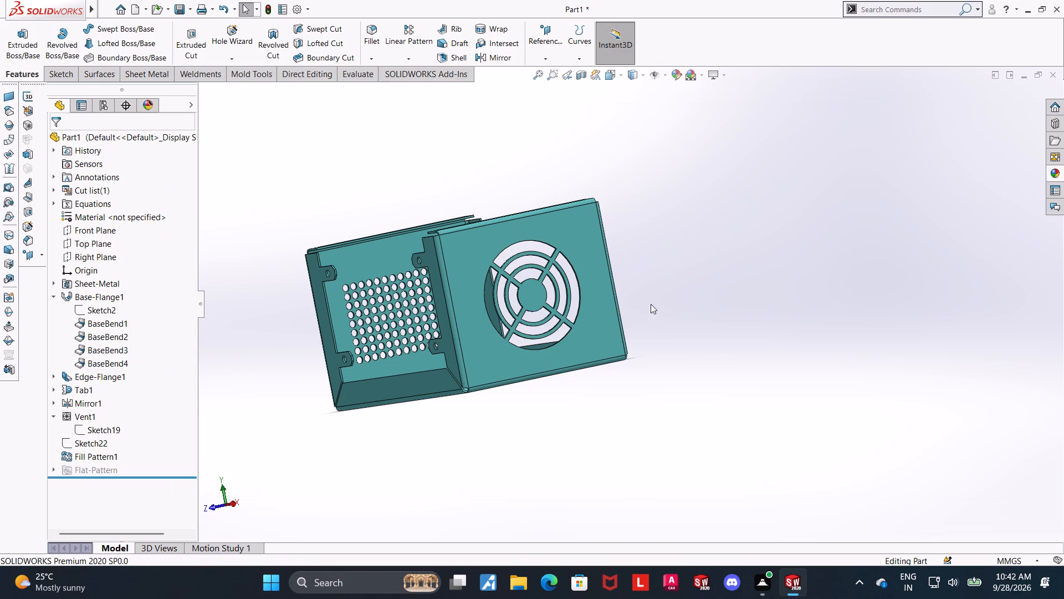
Examine the edited circular vent up close and the whole channel from several angles.
scroll(631, 276, "down", 1)
scroll(489, 268, "down", 2)
scroll(559, 300, "down", 2)
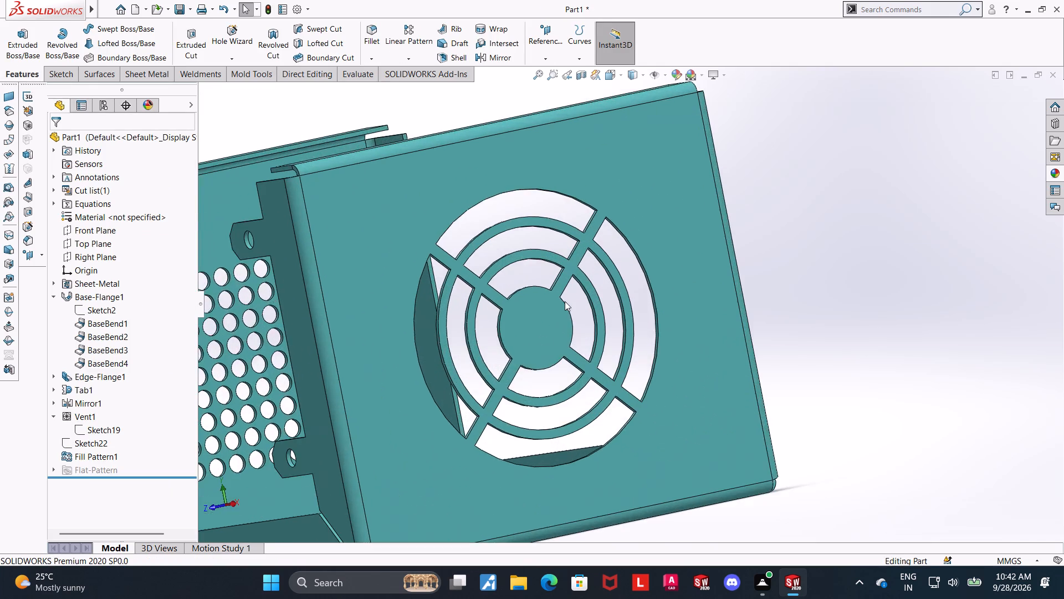
scroll(825, 319, "up", 1)
scroll(825, 318, "down", 1)
middle_click_drag(786, 332, 810, 353)
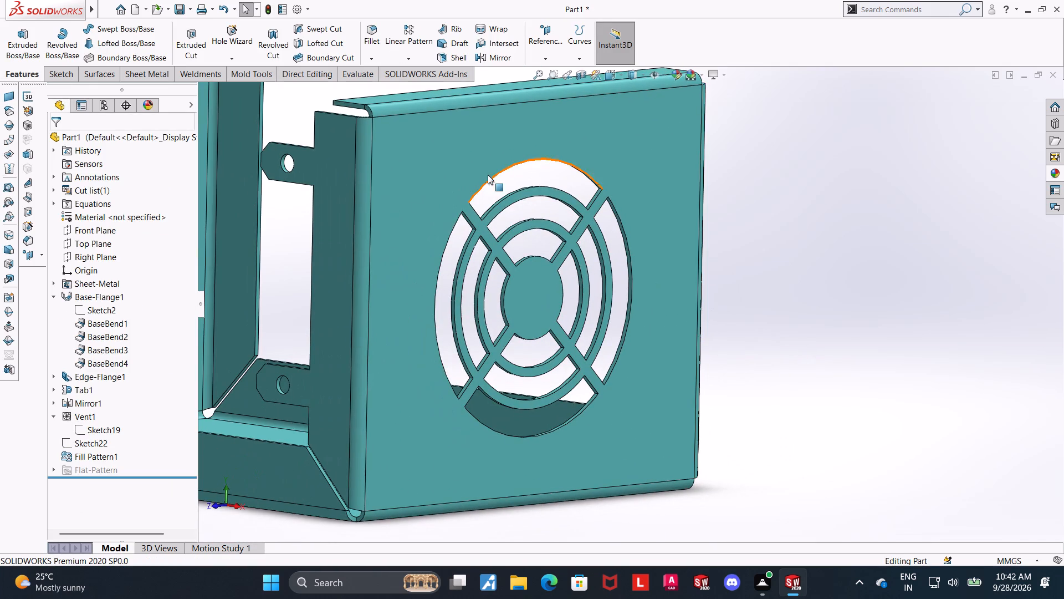
scroll(779, 322, "up", 3)
middle_click_drag(668, 327, 754, 316)
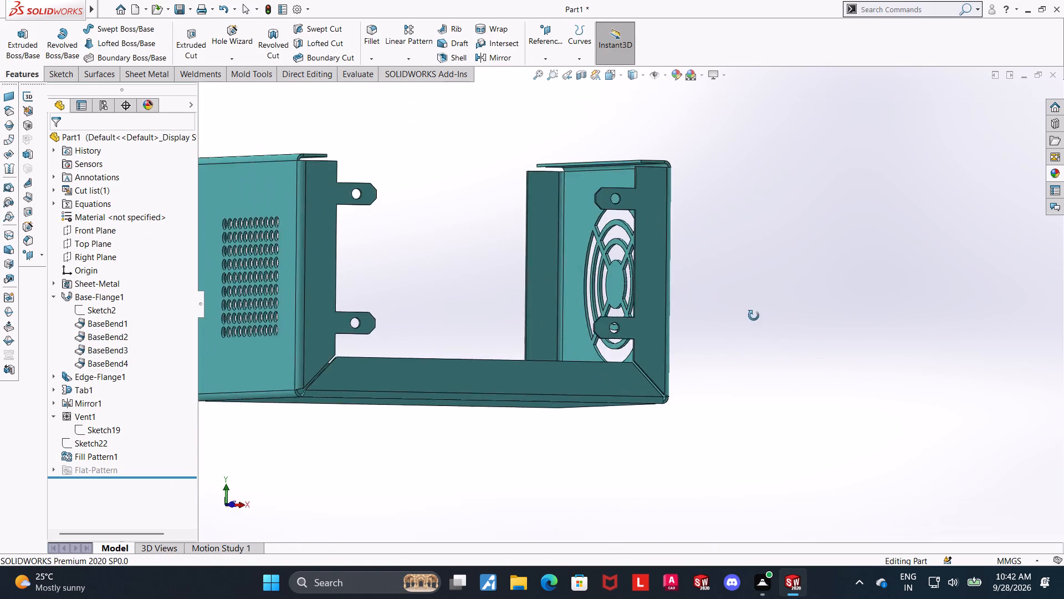
middle_click_drag(754, 316, 754, 318)
scroll(749, 332, "up", 4)
middle_click_drag(629, 312, 636, 382)
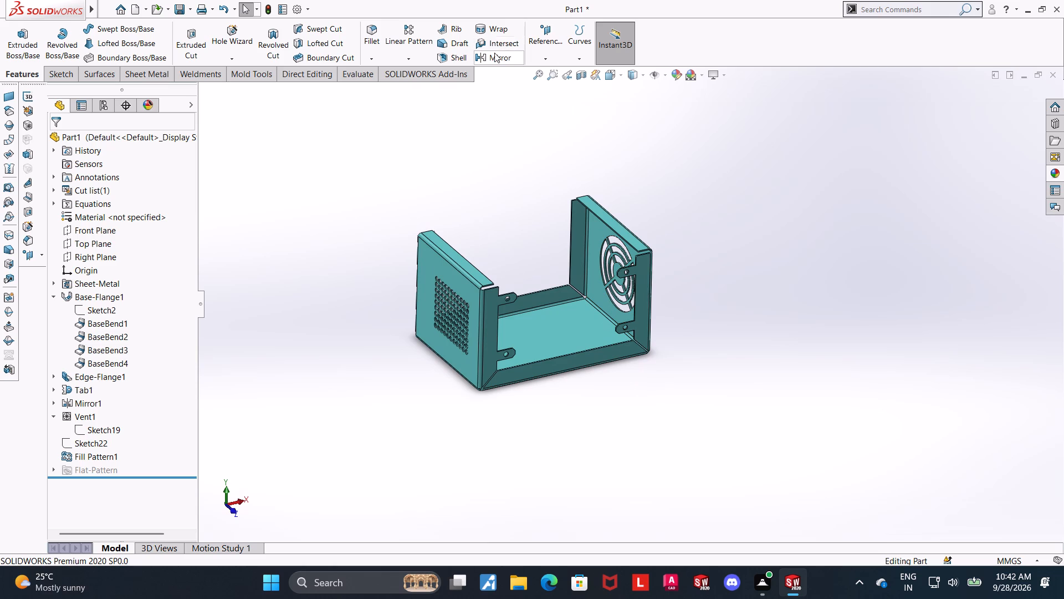
Flatten the sheet metal channel and view its flat pattern face-on from the top.
left_click(157, 72)
left_click(568, 56)
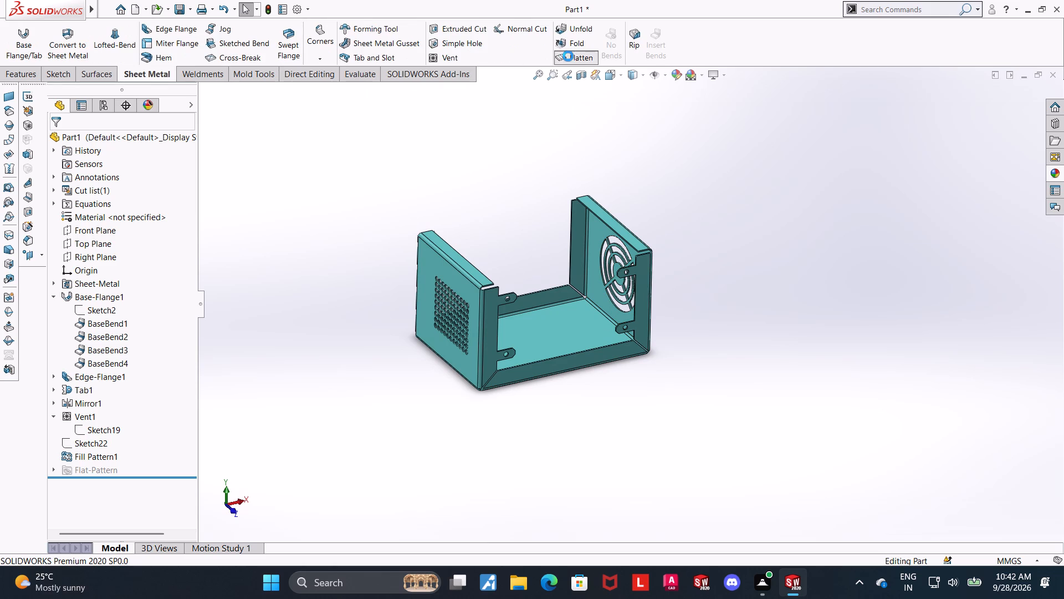
middle_click_drag(797, 260, 770, 344)
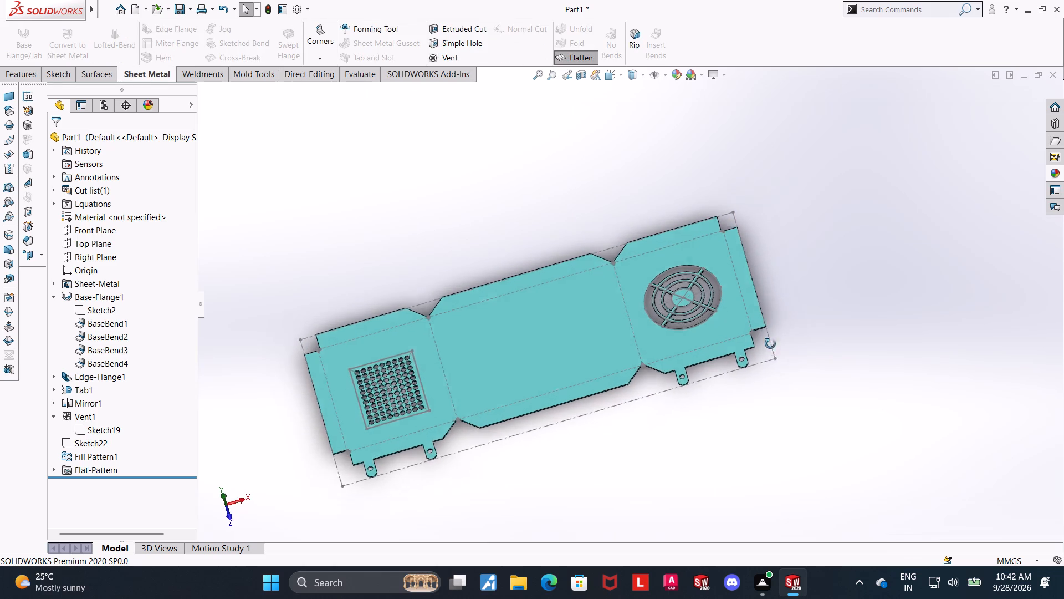
middle_click_drag(770, 344, 770, 371)
left_click(607, 80)
left_click(474, 308)
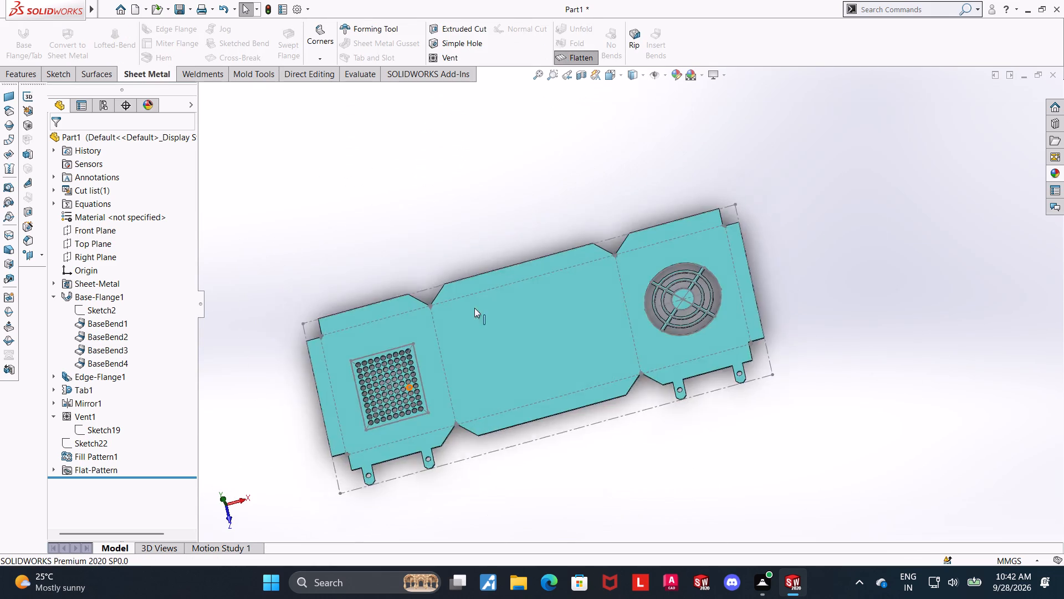
left_click(975, 400)
scroll(975, 400, "up", 1)
scroll(813, 253, "down", 1)
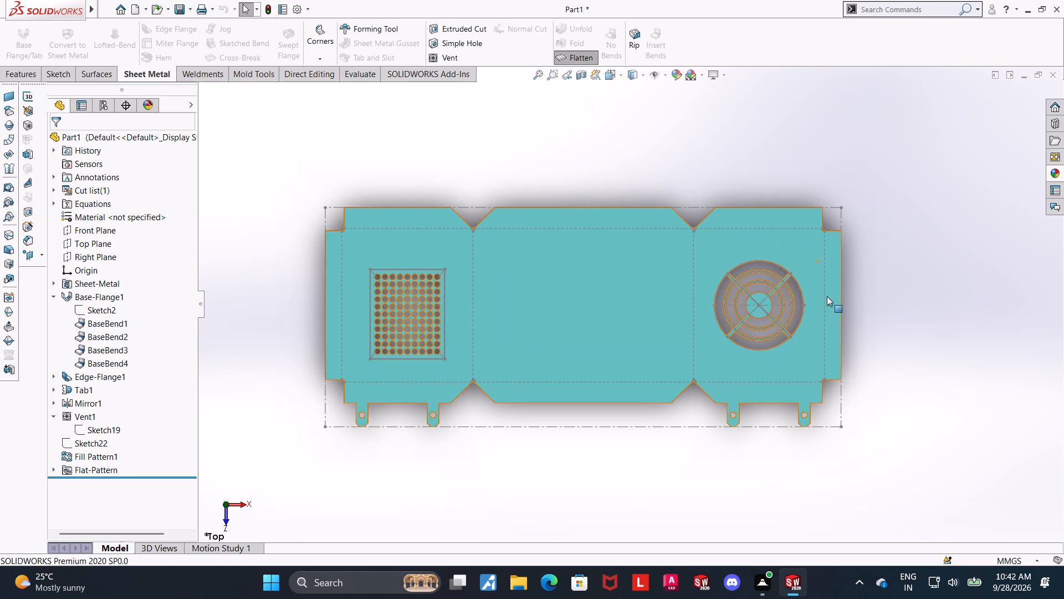
left_click(1002, 405)
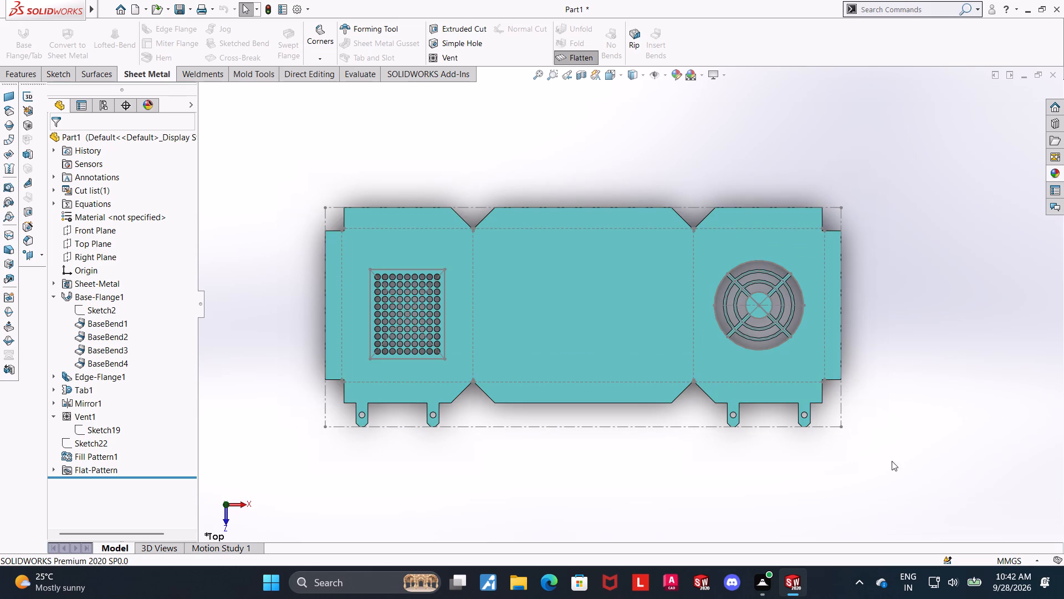
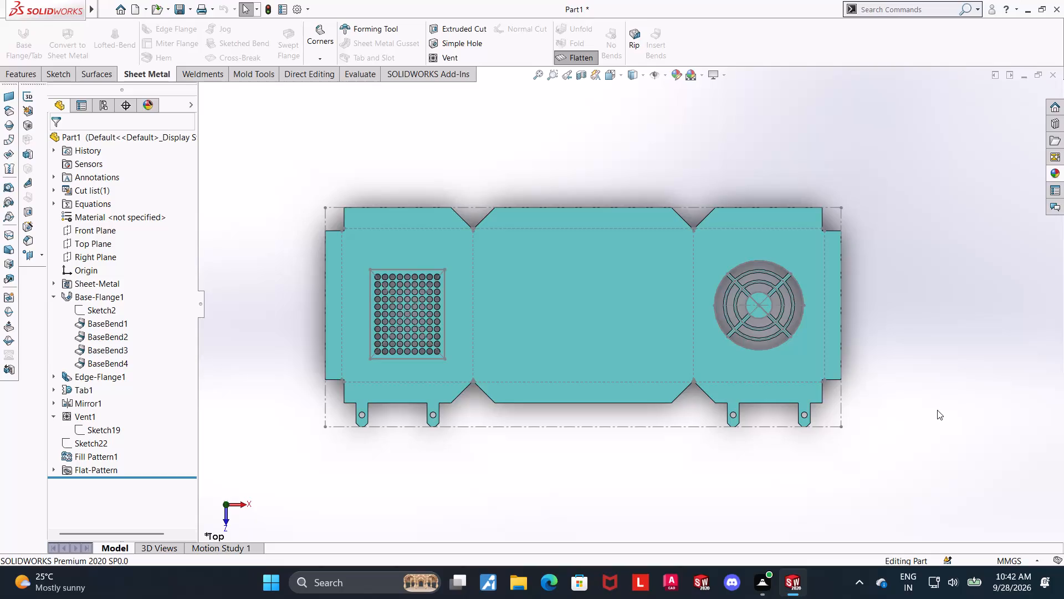
Start exporting the flat pattern from its main face as a Dwg file named "sheet metal equipment gaurd" in Downloads.
left_click(968, 338)
scroll(932, 333, "up", 1)
scroll(598, 491, "down", 2)
scroll(556, 419, "up", 2)
scroll(642, 172, "down", 1)
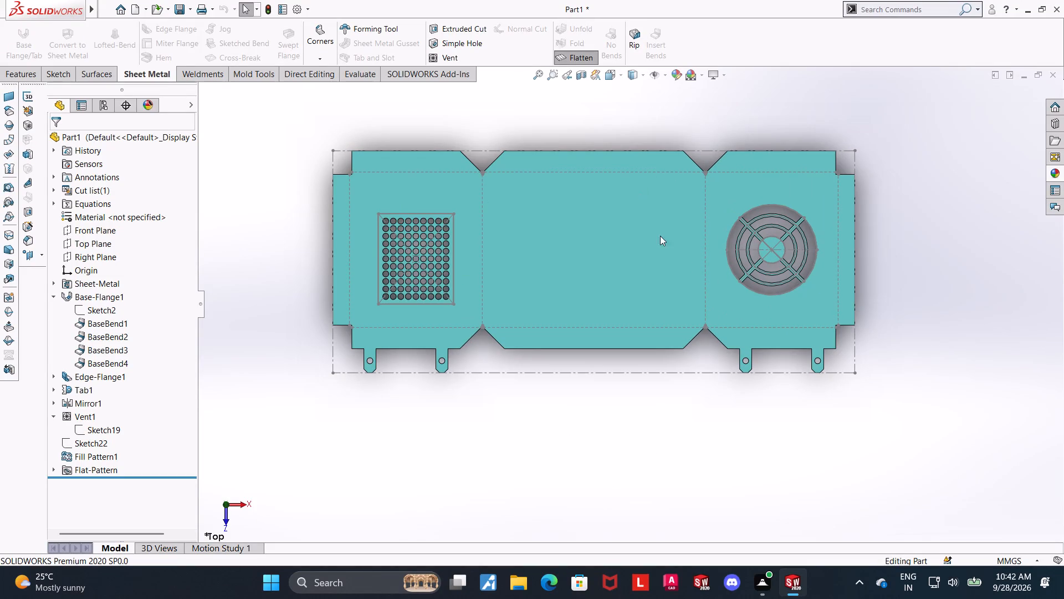
left_click(984, 238)
scroll(565, 212, "down", 1)
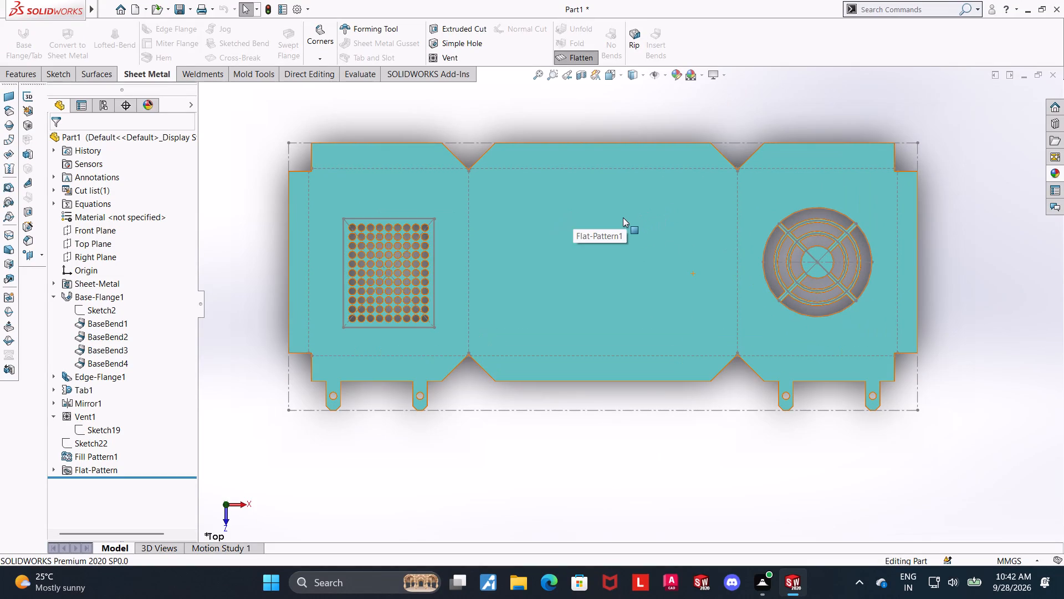
right_click(623, 217)
left_click(673, 521)
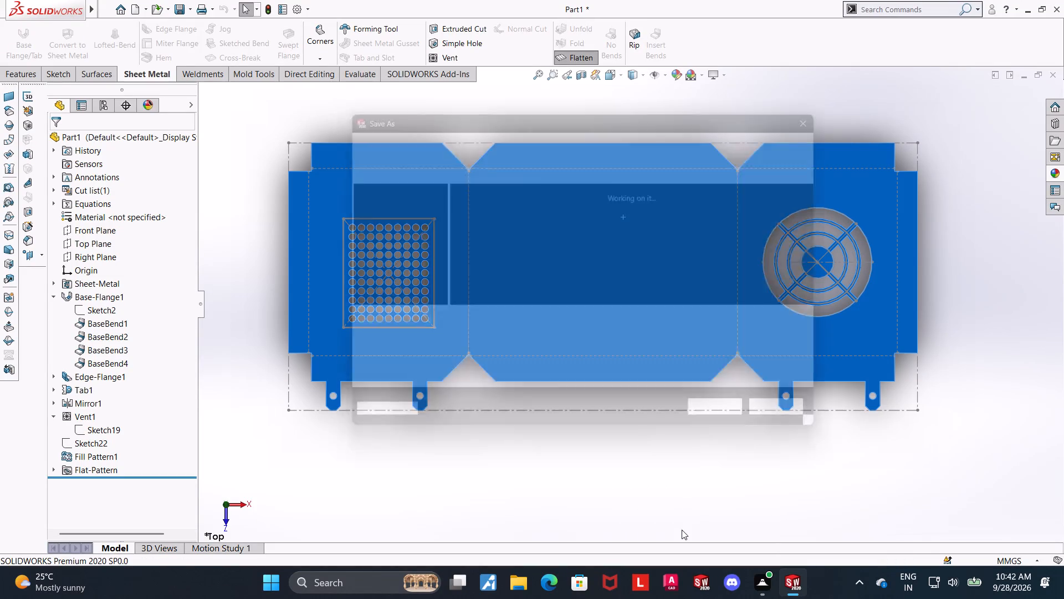
type("sheet metal equipment gaurd")
key("space")
left_click(439, 349)
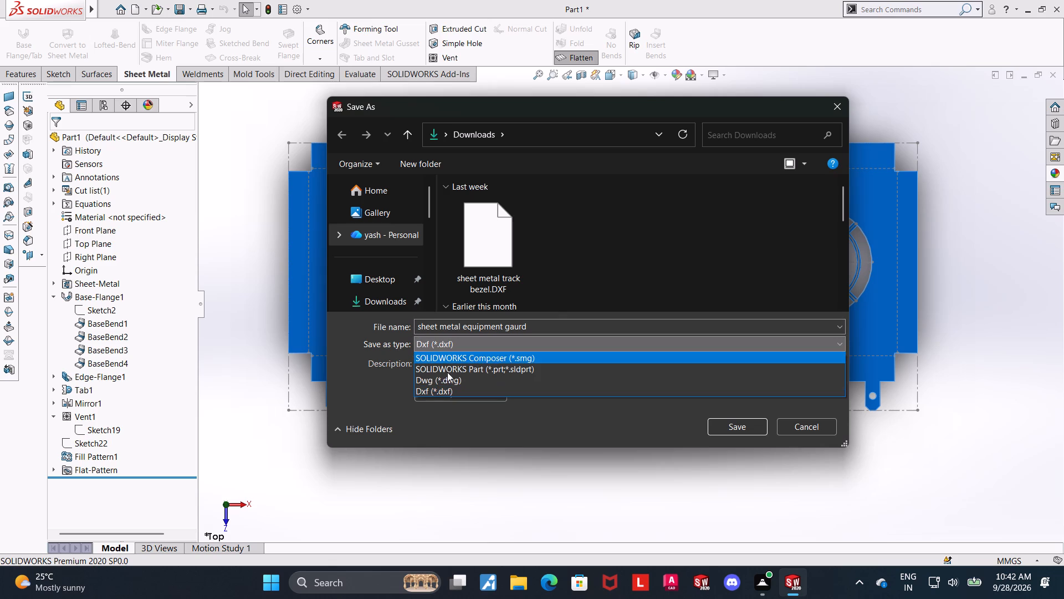
left_click(447, 377)
left_click(735, 432)
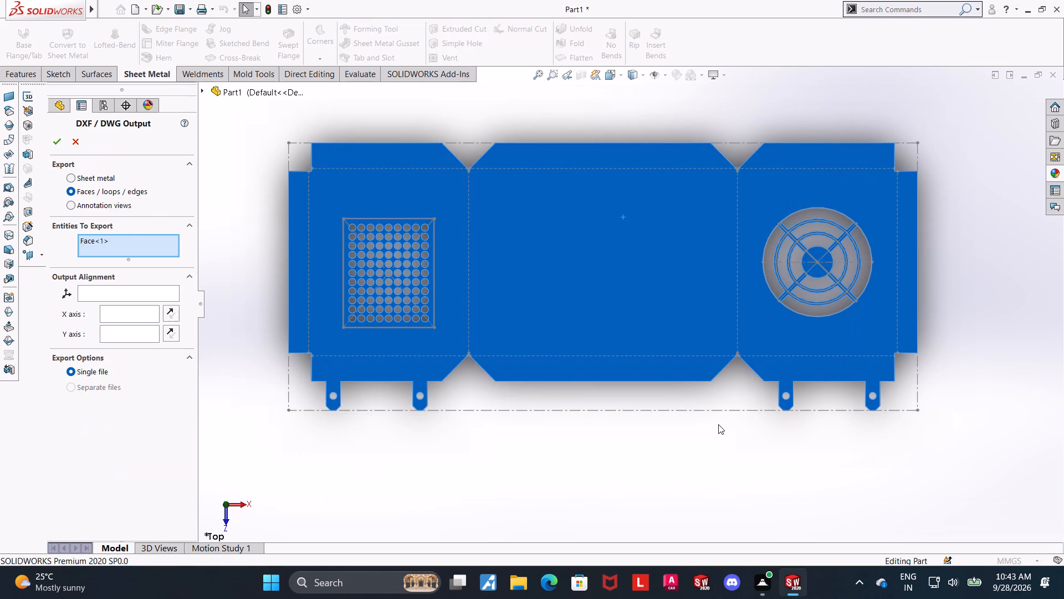
Export as sheet metal with geometry, hidden edges, bend lines, sketches and bounding box, and save the cleaned-up output.
left_click(68, 177)
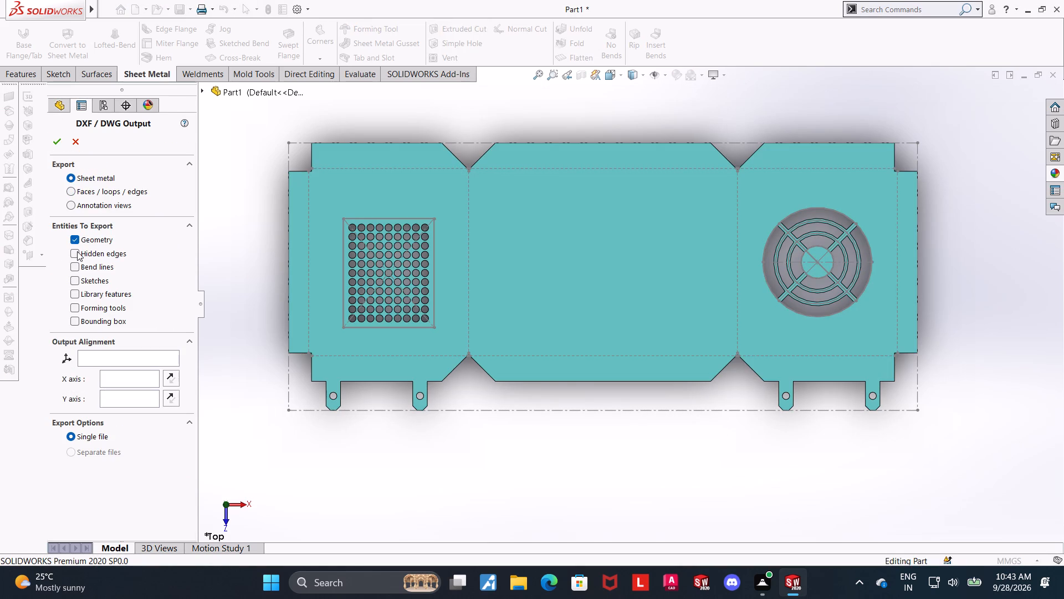
left_click(77, 252)
left_click(76, 262)
left_click(76, 282)
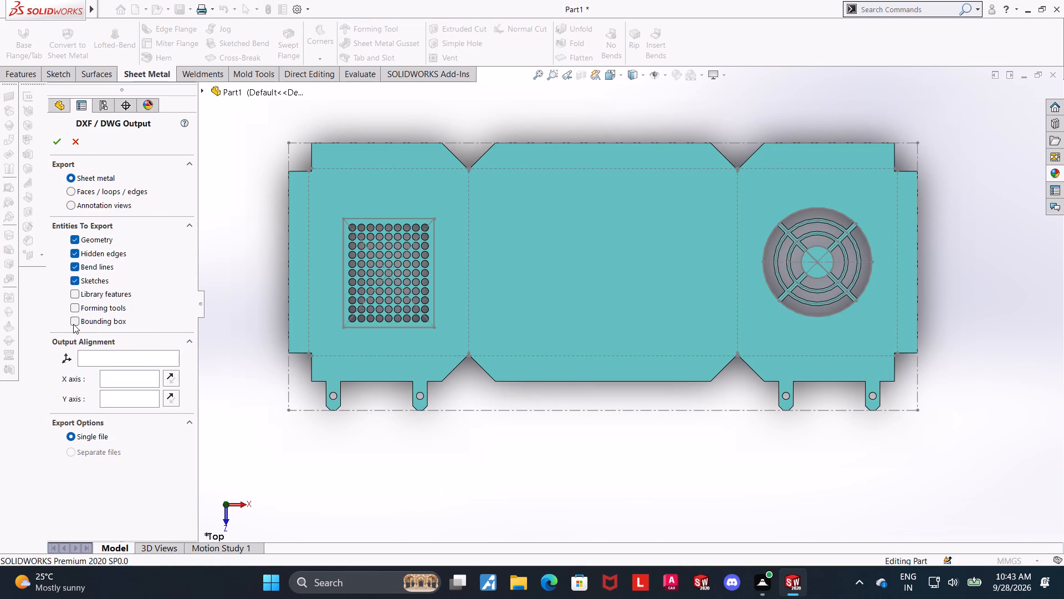
left_click(73, 324)
left_click(55, 145)
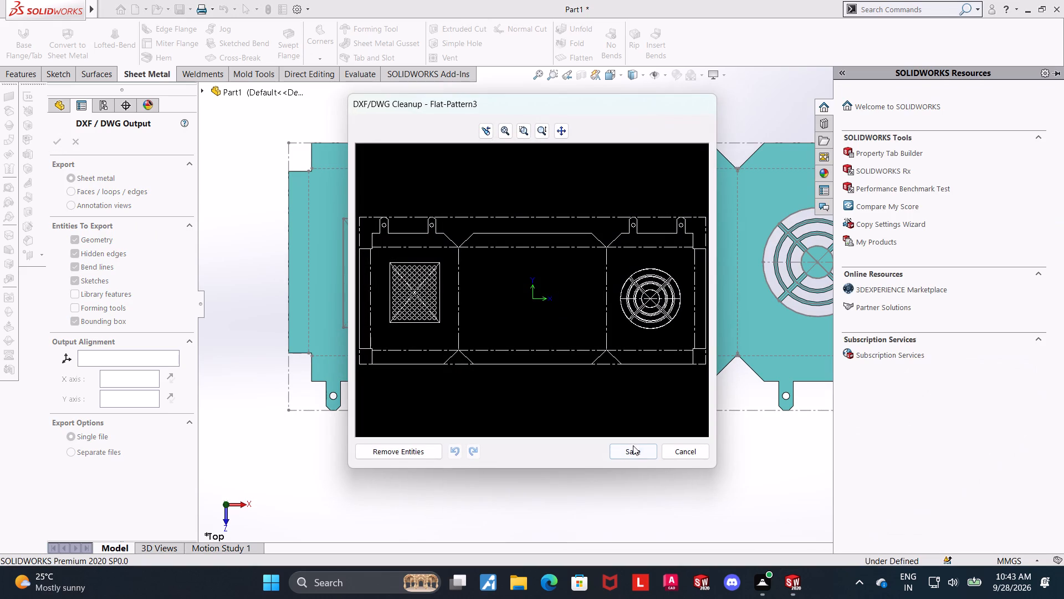
double_click(635, 450)
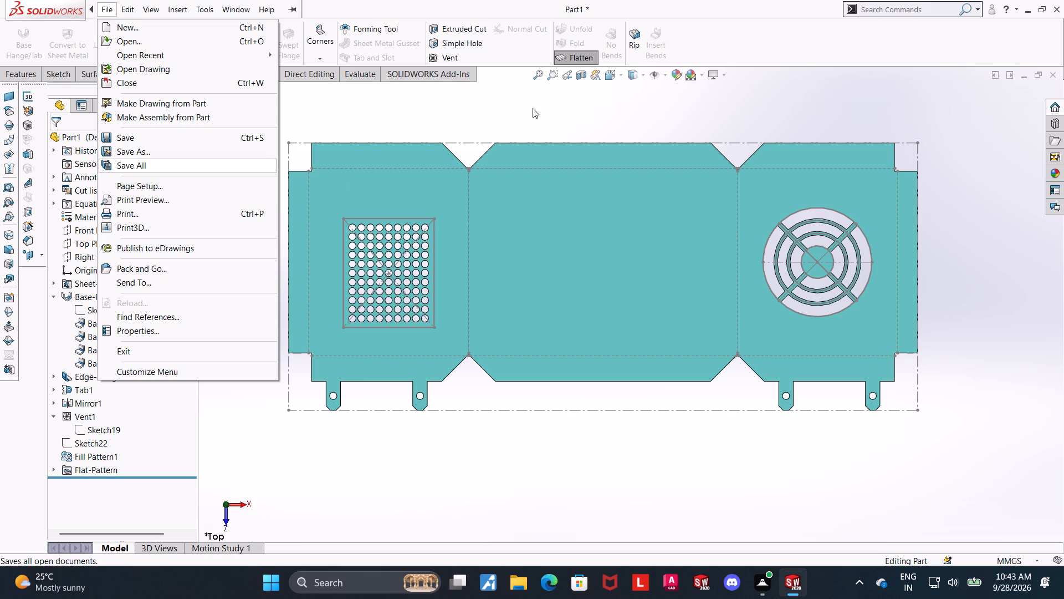
Return the sheet metal part from flattened to folded state and show it in isometric view.
left_click(586, 53)
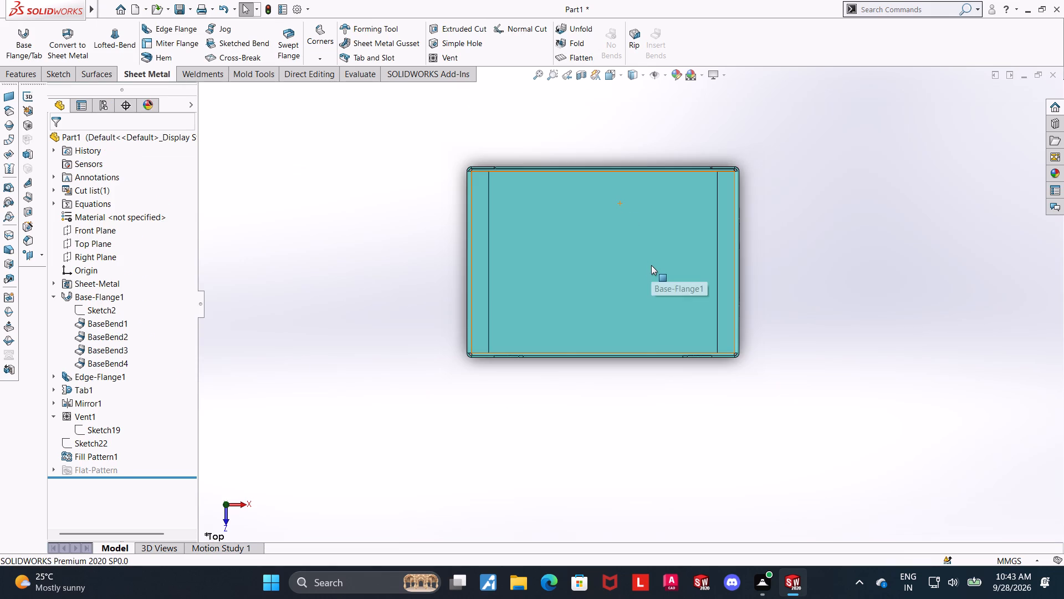
key("w")
key("ctrl+7")
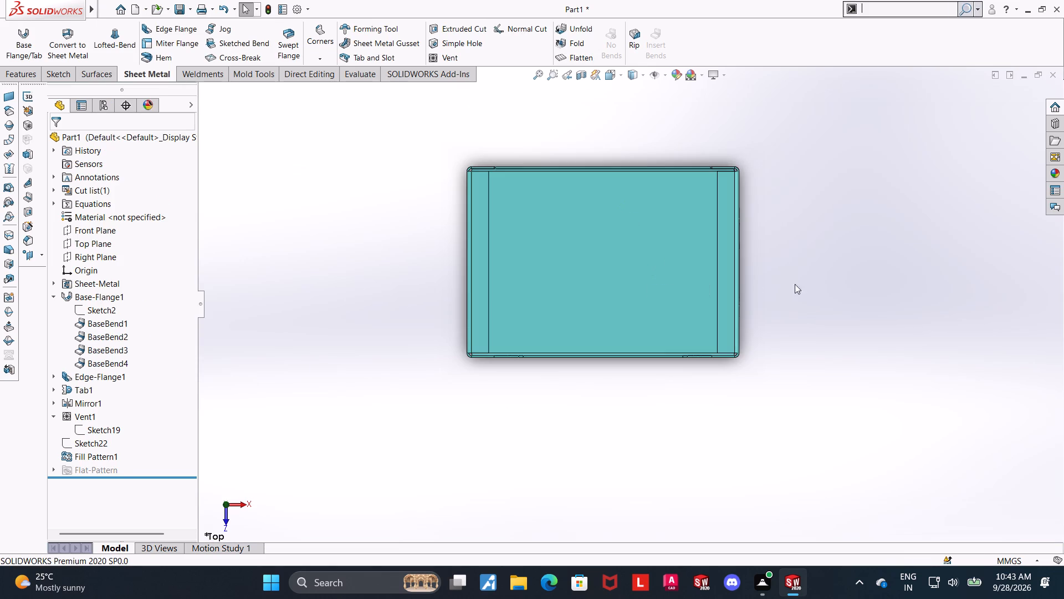
left_click(815, 285)
scroll(781, 366, "up", 1)
middle_click_drag(773, 362, 750, 153)
key("ctrl+7")
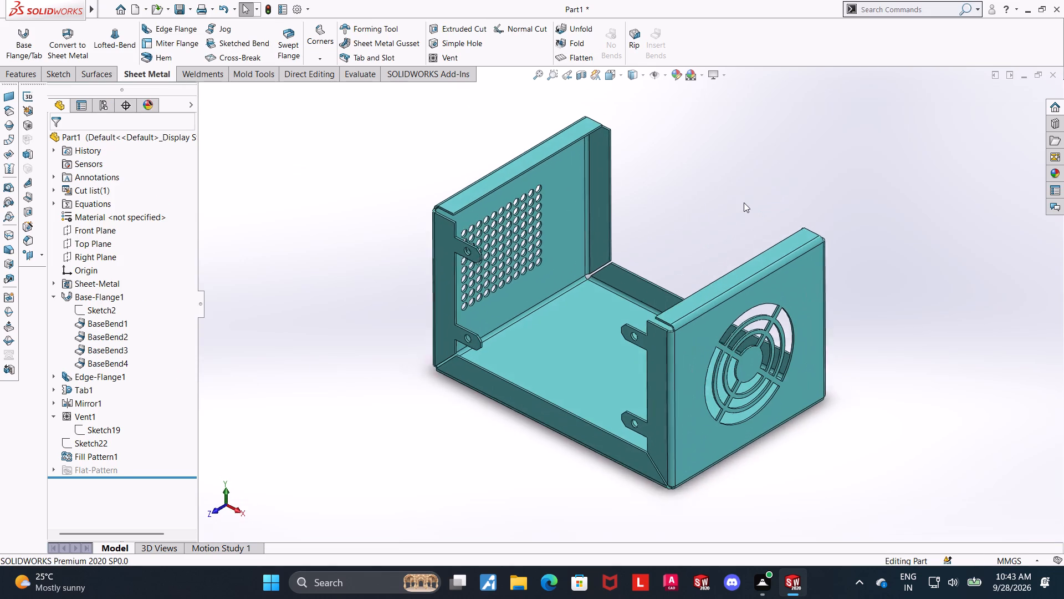
Save the folded model as a SOLIDWORKS part named "sheet metal equipment guard" in Downloads.
left_click(129, 154)
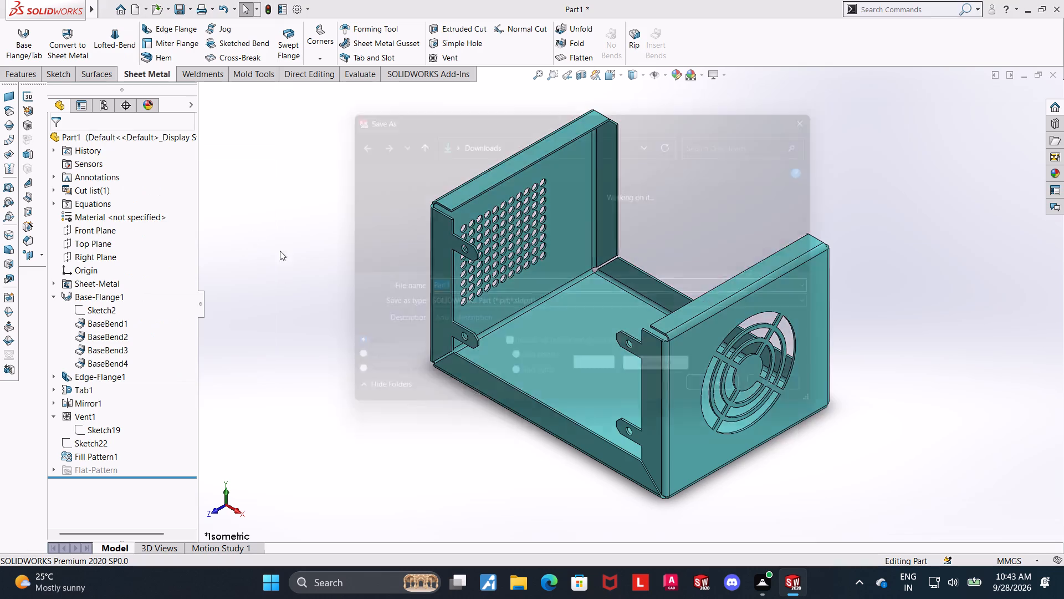
type("sheet metal equipment gu")
type("ard")
key("space")
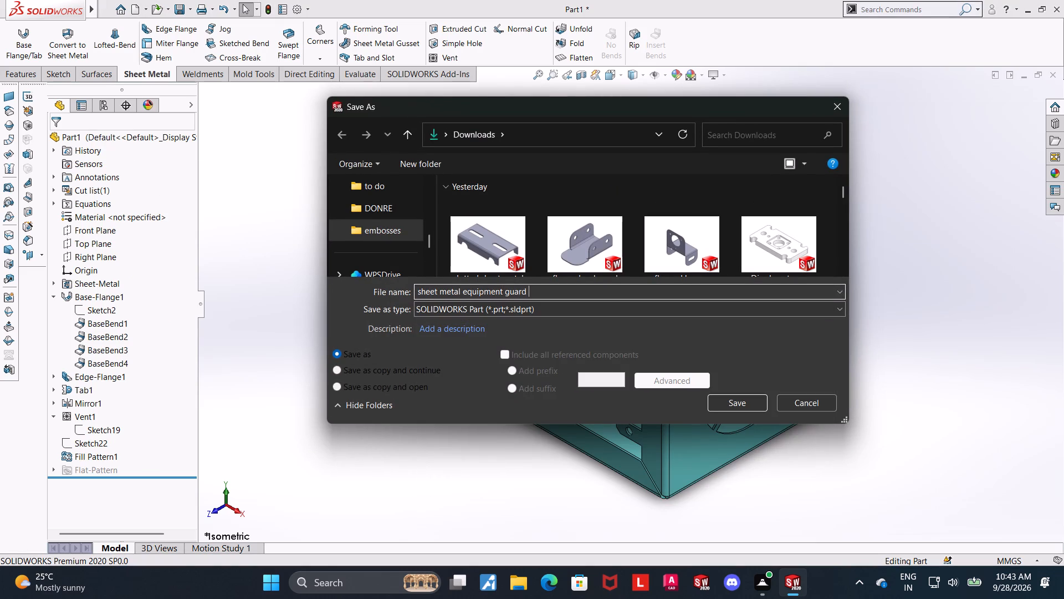
left_click(741, 399)
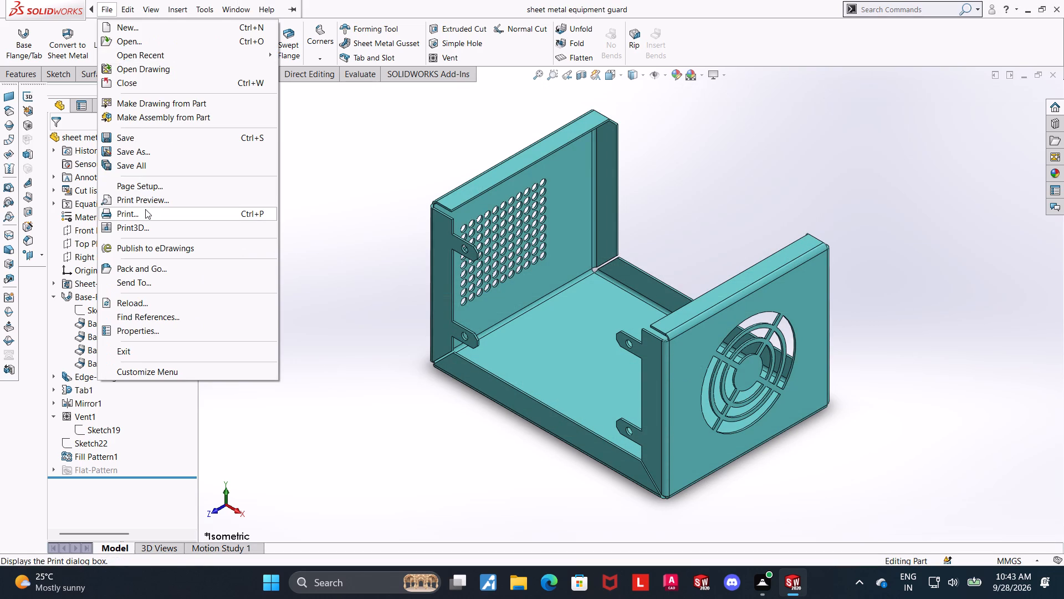
Save the isometric view of the folded part as a PDF named "sheet metal equipment guard".
left_click(146, 210)
left_click(668, 117)
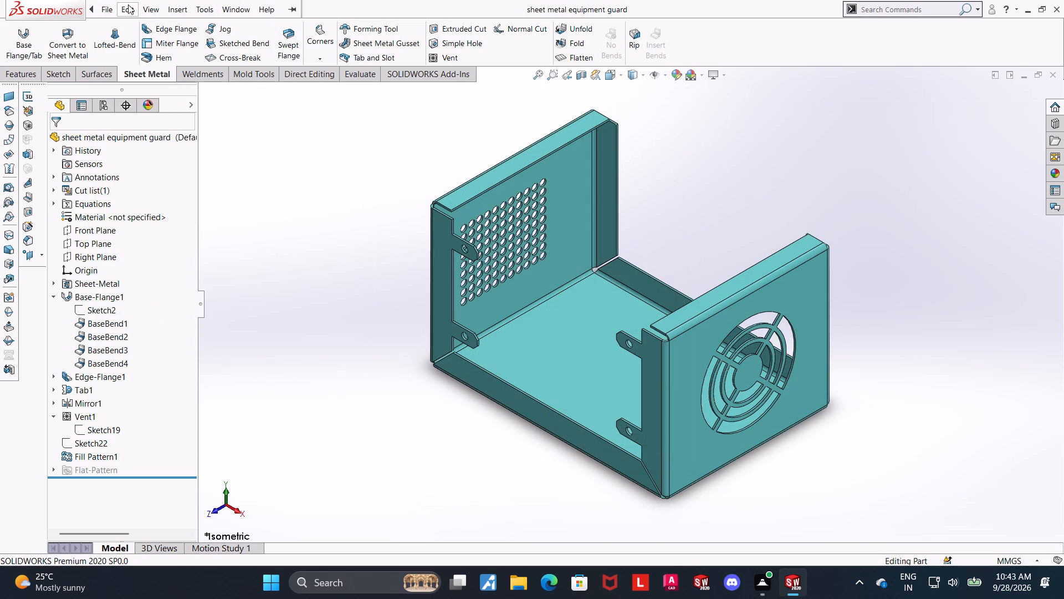
left_click(125, 149)
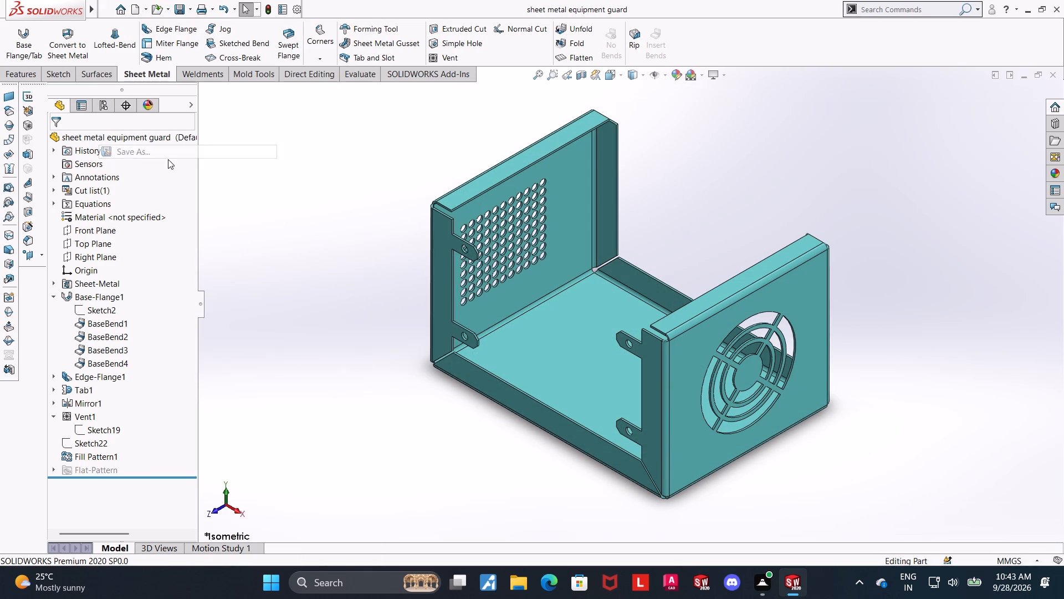
left_click(542, 312)
left_click(548, 87)
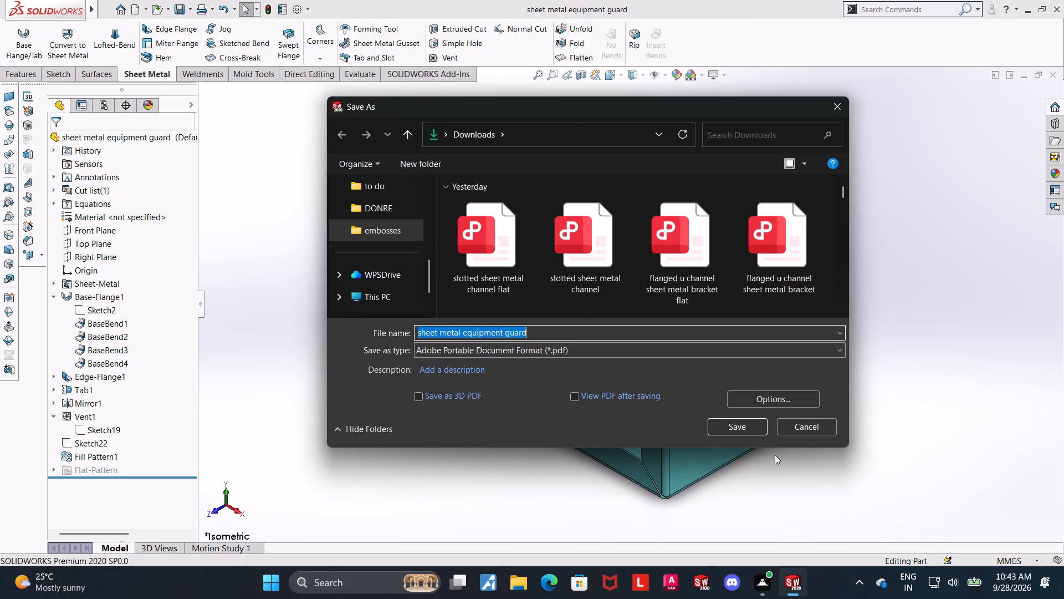
left_click(744, 433)
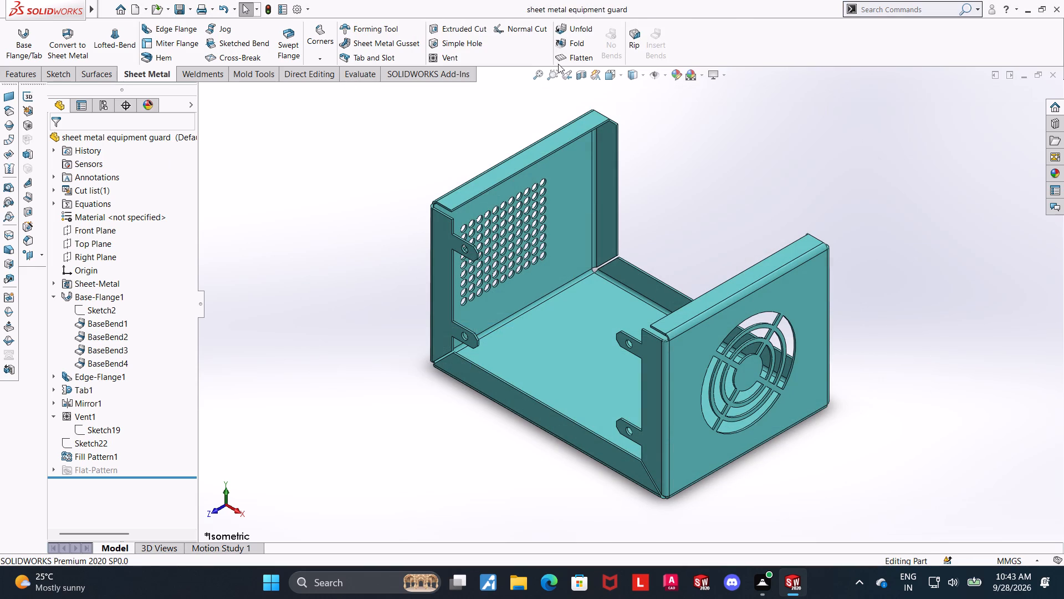
Flatten the part again and orient the flat pattern to the Top view, with its long side horizontal and tabs pointing down.
left_click(564, 60)
left_click(611, 78)
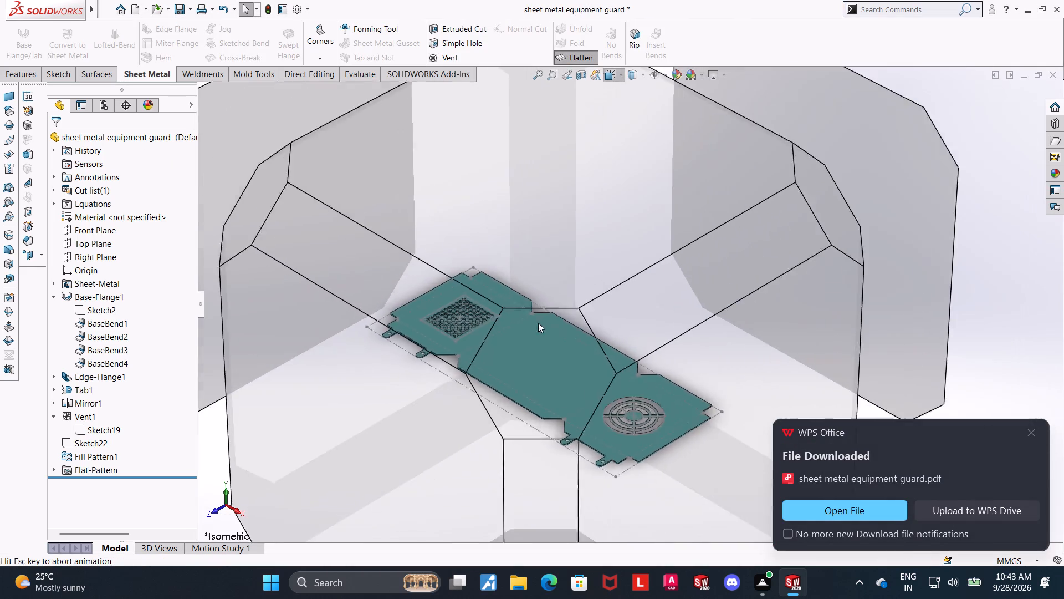
left_click(518, 265)
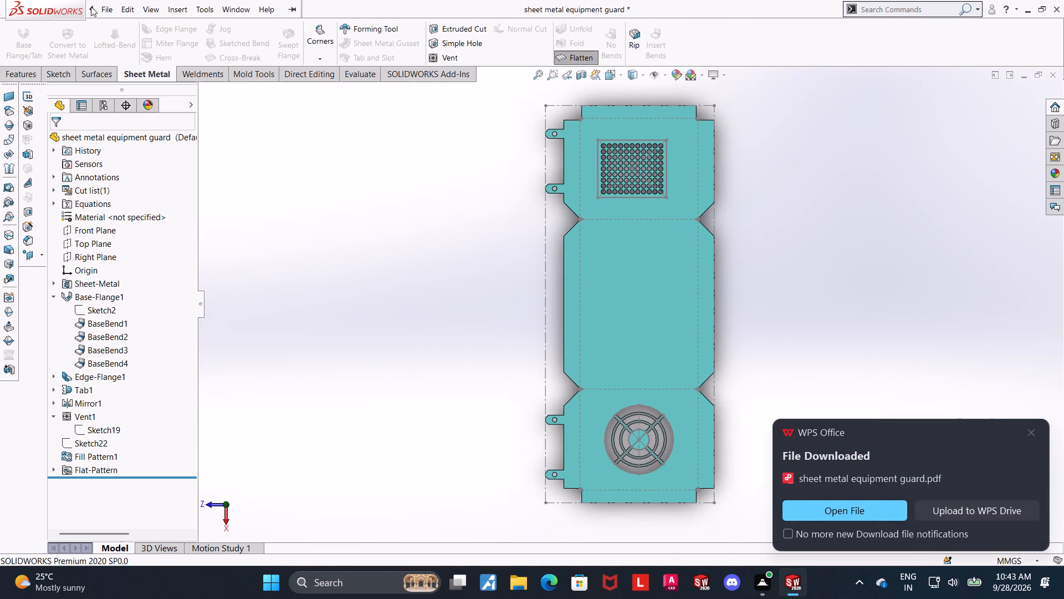
middle_click_drag(409, 304, 550, 532)
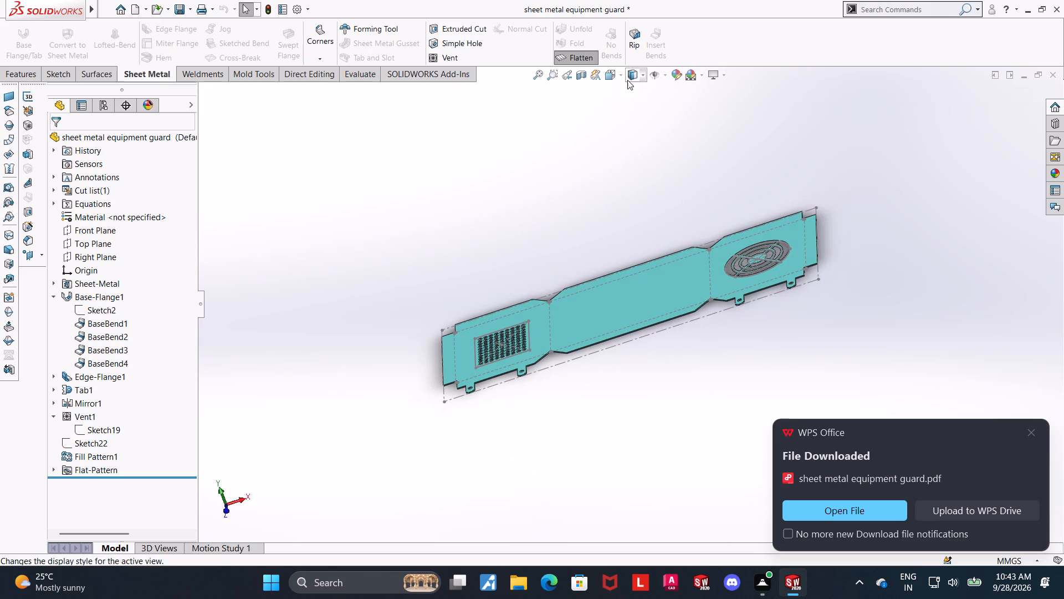
left_click(612, 78)
left_click(489, 252)
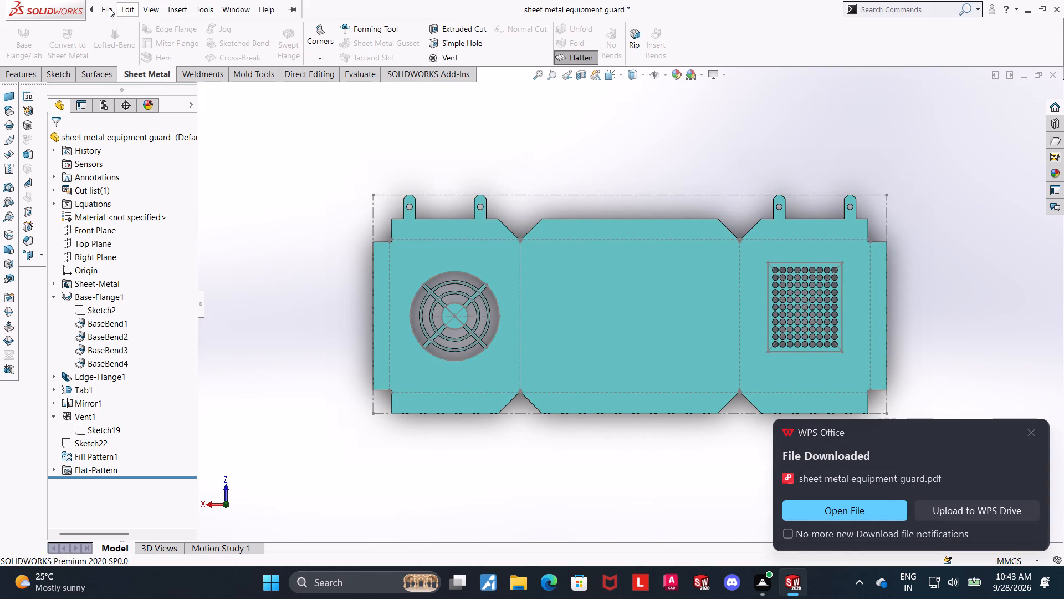
scroll(337, 335, "up", 1)
middle_click_drag(452, 234, 728, 405)
middle_click_drag(722, 229, 669, 482)
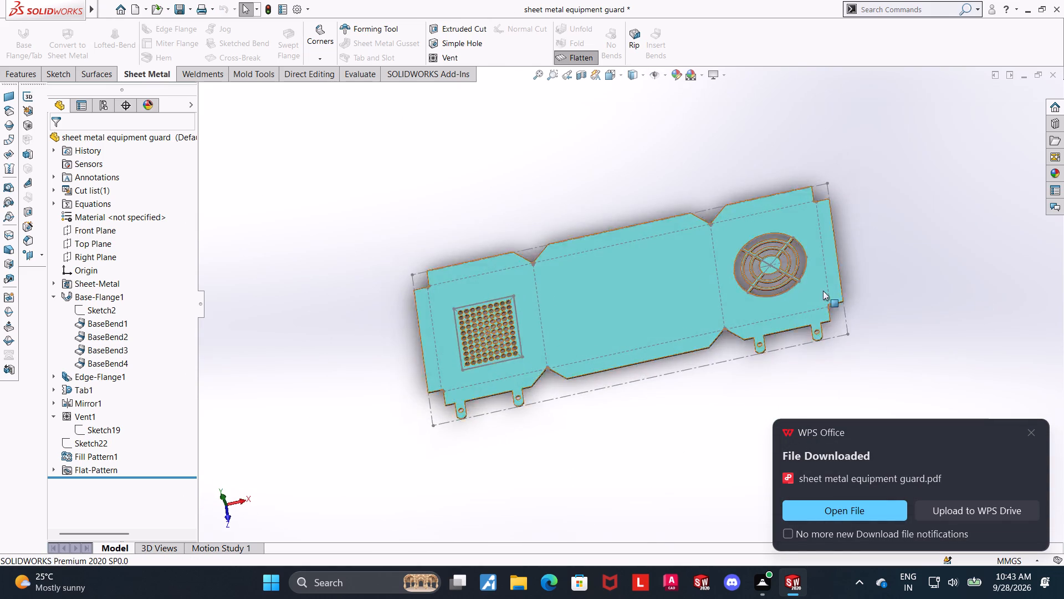
scroll(826, 286, "up", 2)
middle_click_drag(815, 276, 854, 368)
scroll(815, 280, "down", 2)
left_click(611, 77)
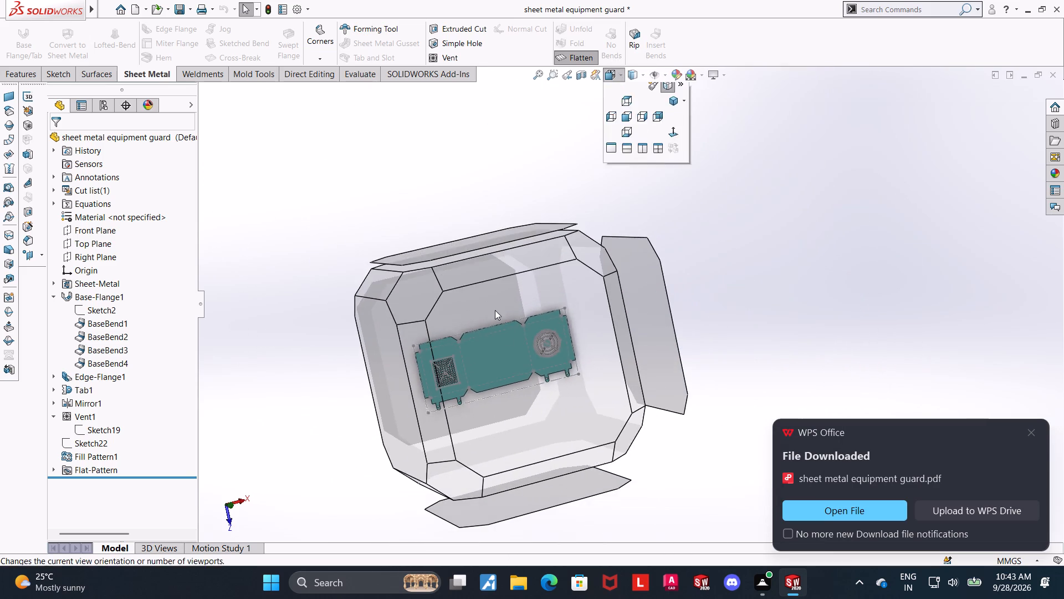
left_click(507, 337)
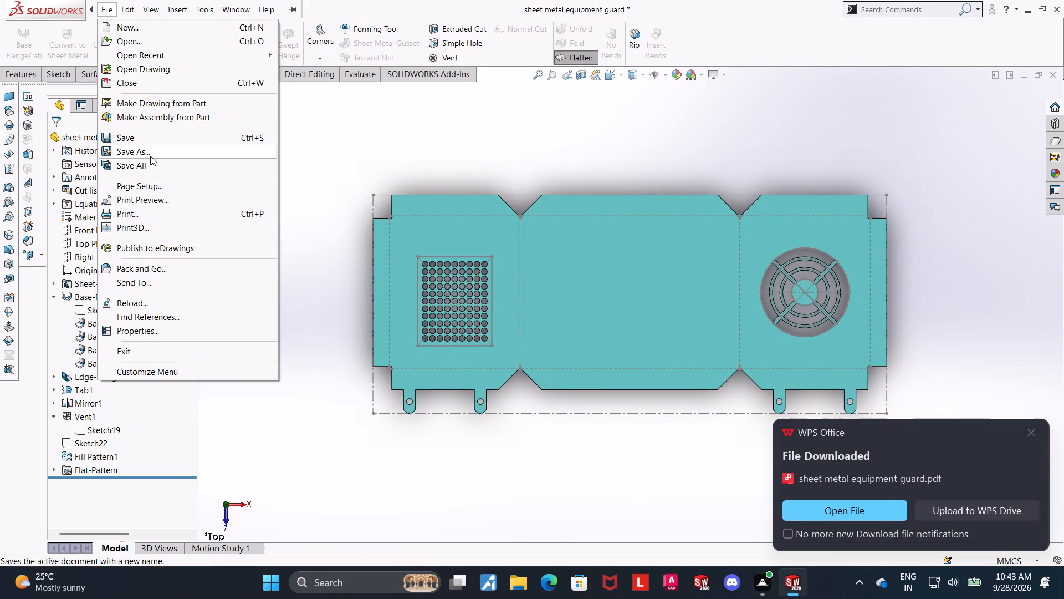
Save the top view of the flat pattern as a separate PDF named "sheet metal equipment guaard flat" in Downloads.
left_click(152, 155)
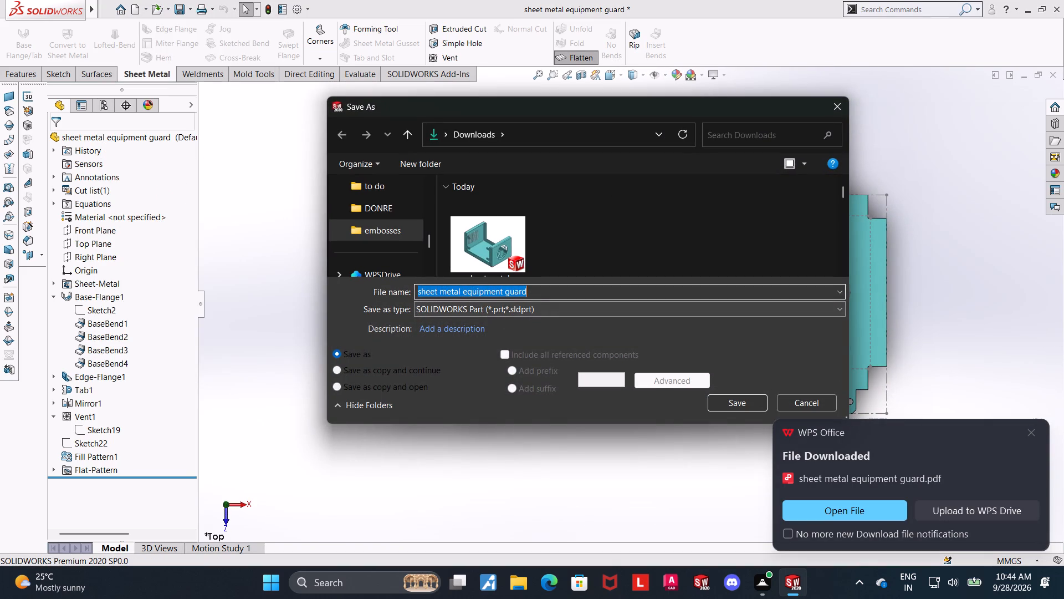
left_click(554, 295)
key("space")
type("flat")
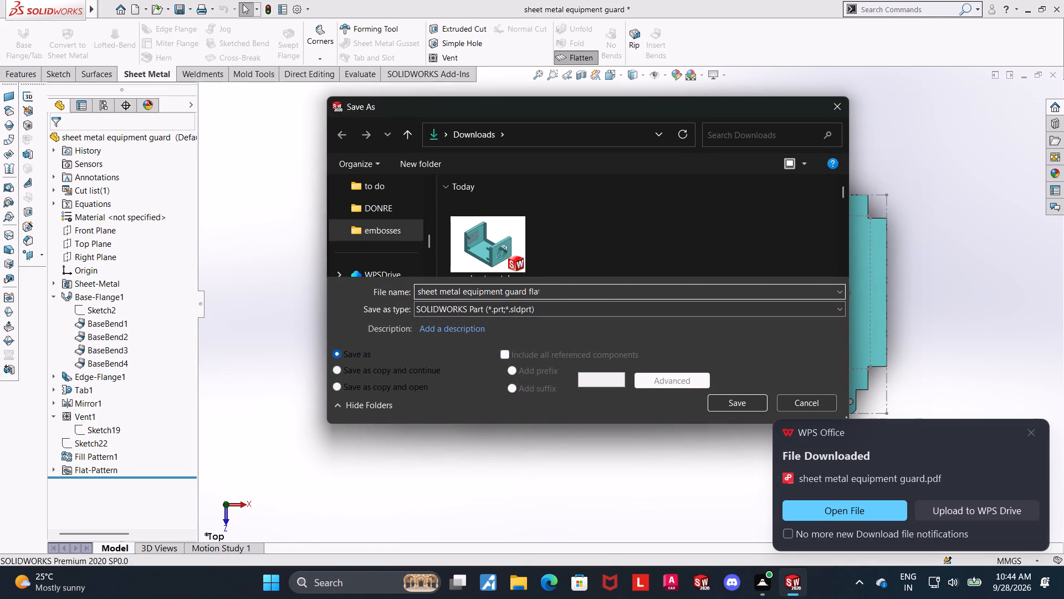
left_click(601, 307)
left_click(570, 83)
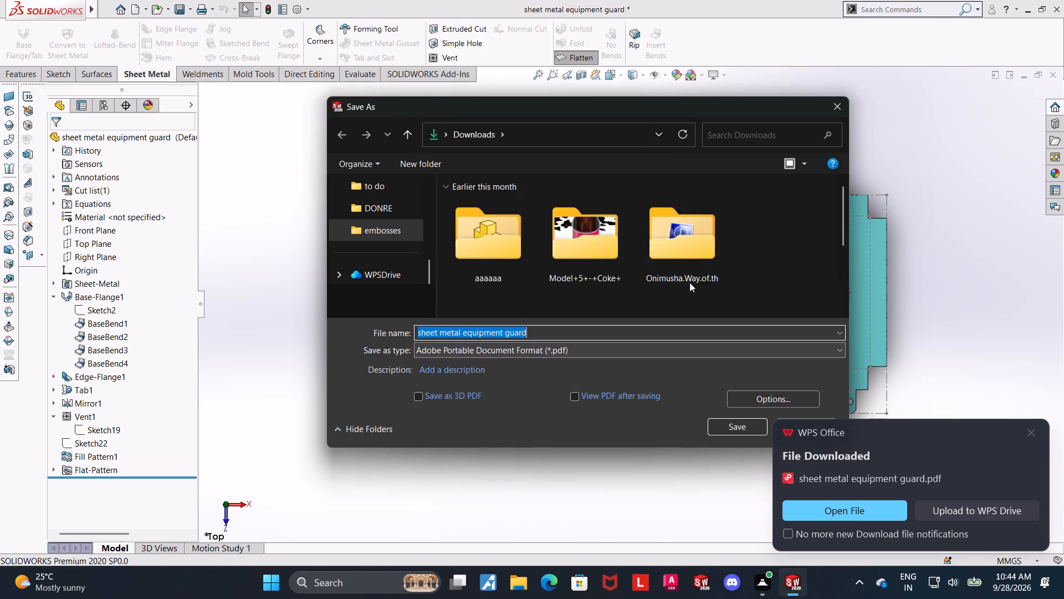
left_click(719, 424)
left_click(617, 291)
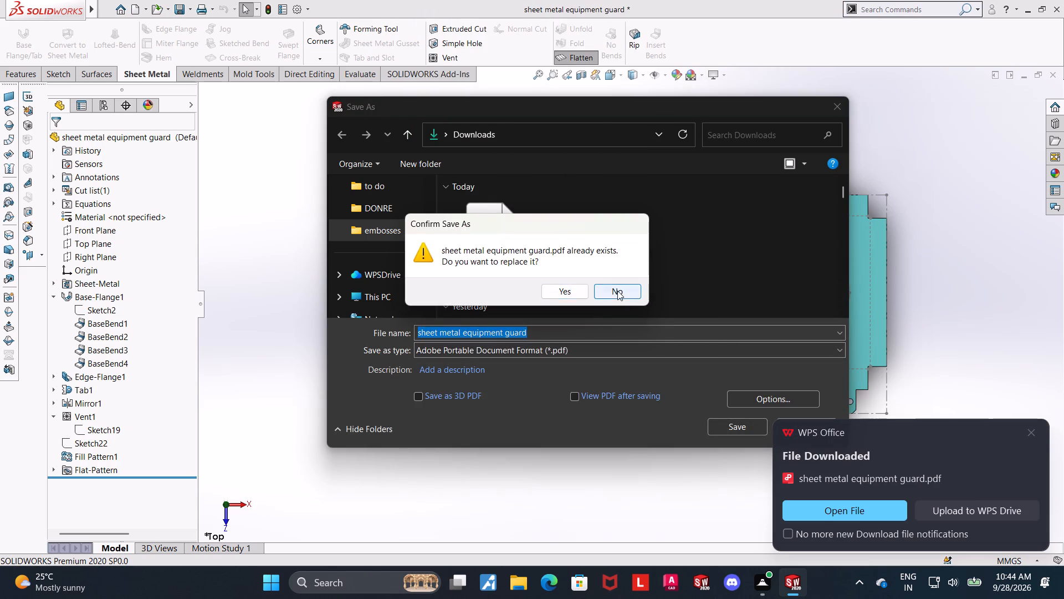
left_click(556, 333)
key("space")
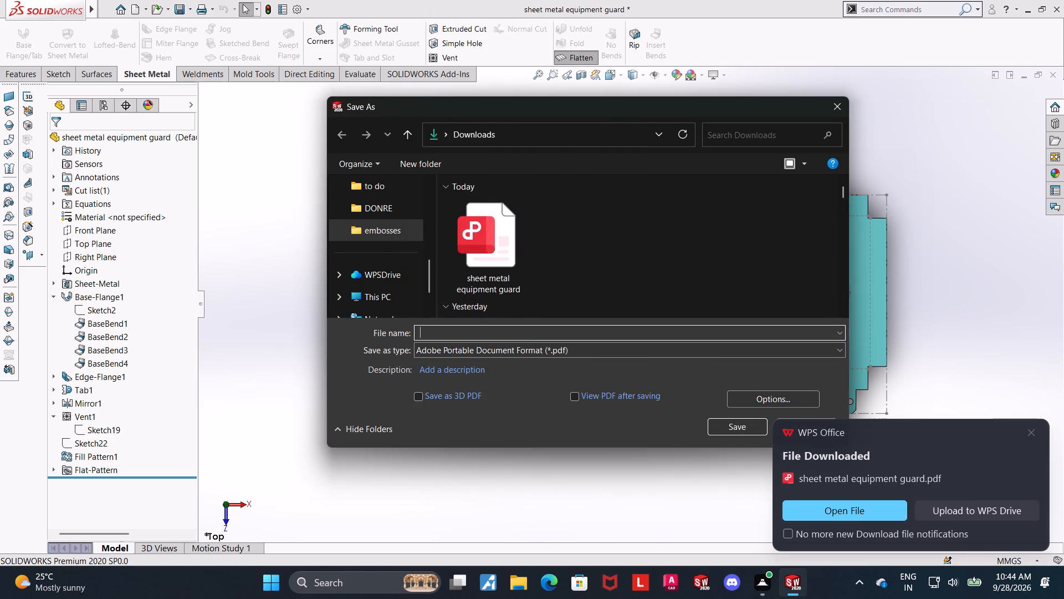
type("shjee")
key("BackSpace")
key("BackSpace")
key("BackSpace")
type("eet metal equipmen")
type("t guaard flat")
left_click(617, 354)
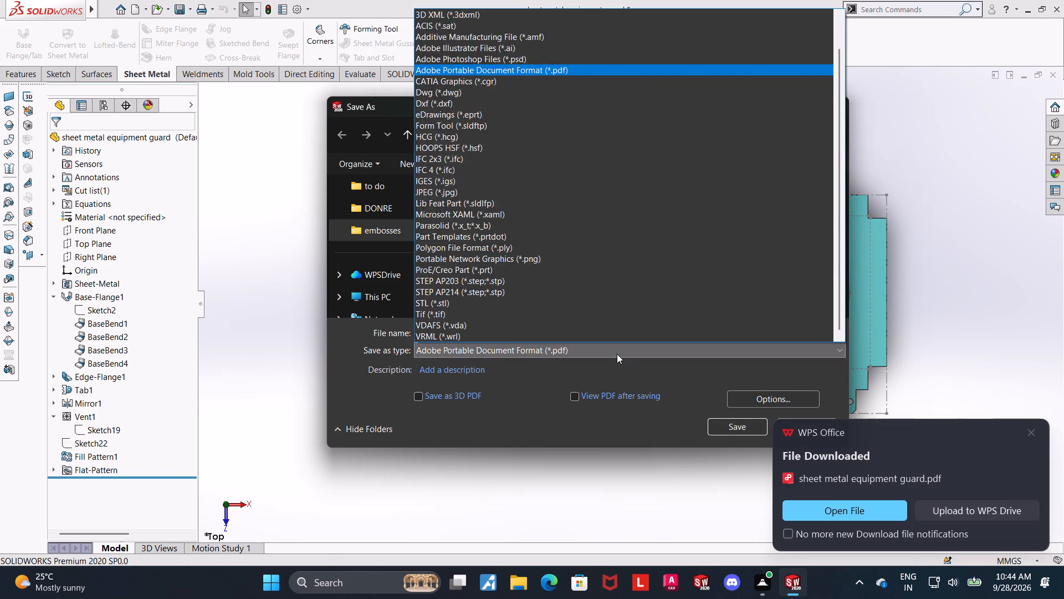
left_click(617, 354)
left_click(748, 423)
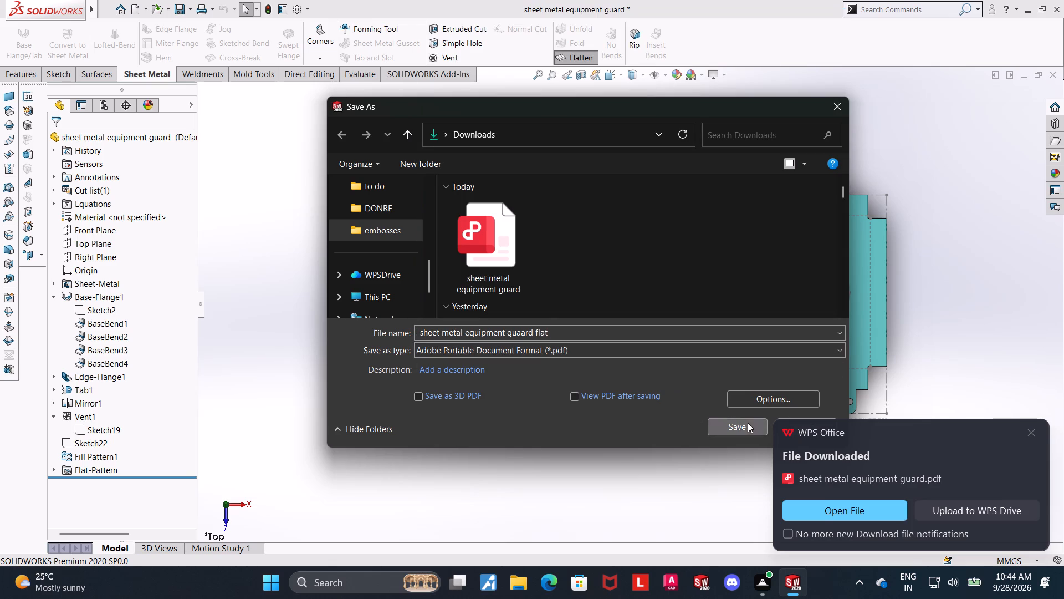